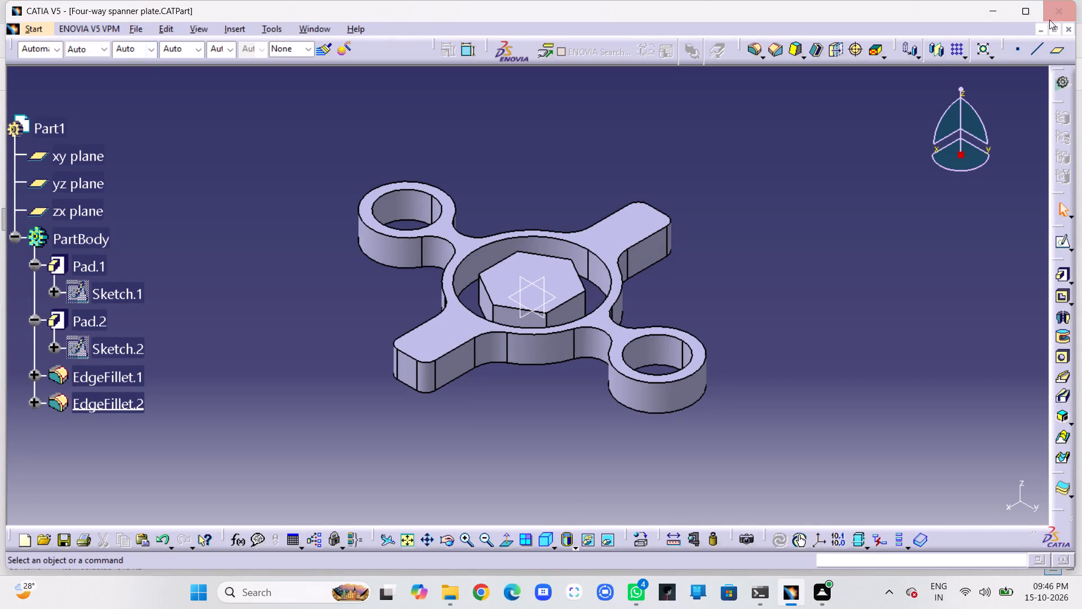
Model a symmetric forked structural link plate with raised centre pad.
Close the open Four-way spanner plate part.
click(1066, 30)
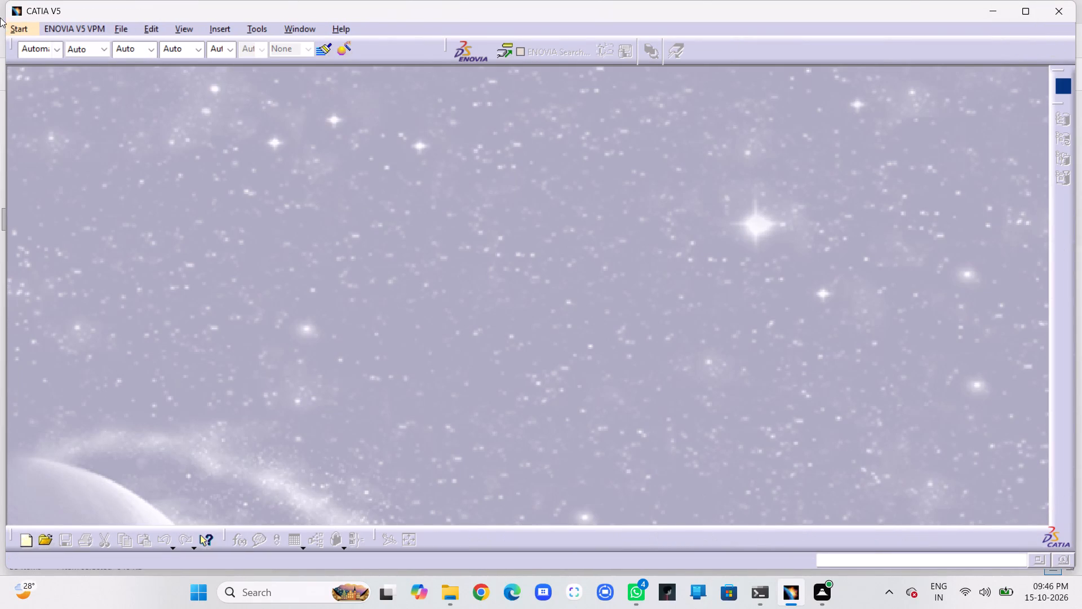
Create a new Part Design part with the name Part1 and hybrid design enabled.
click(29, 27)
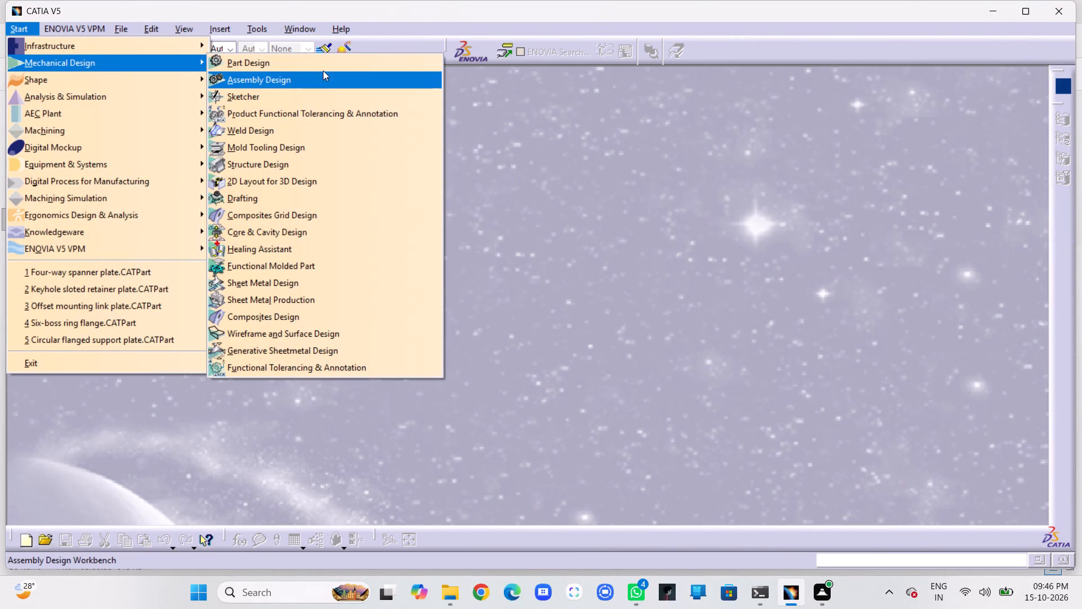
click(324, 69)
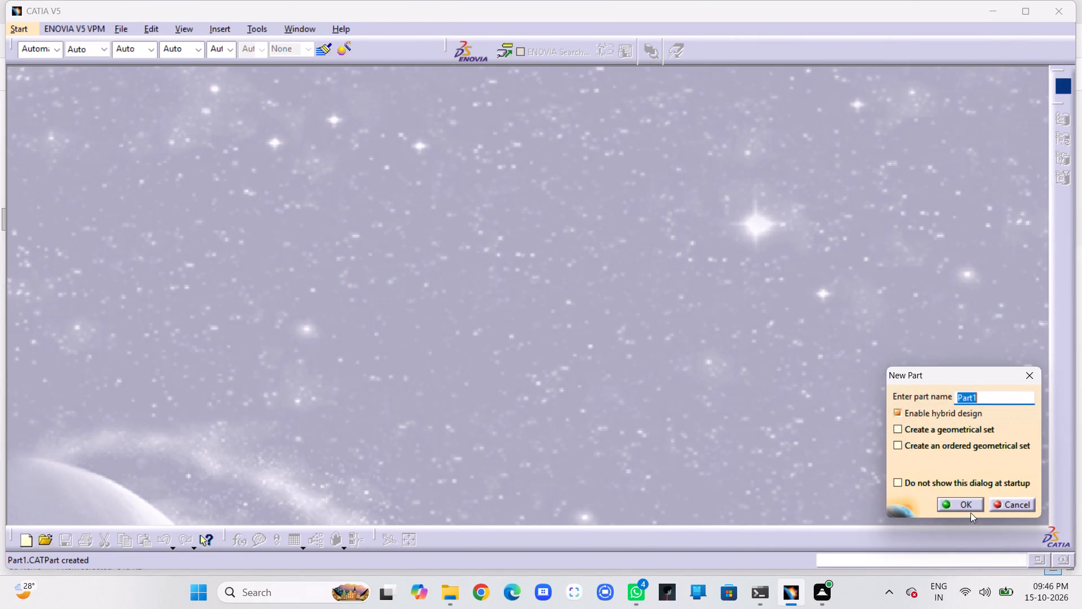
click(977, 505)
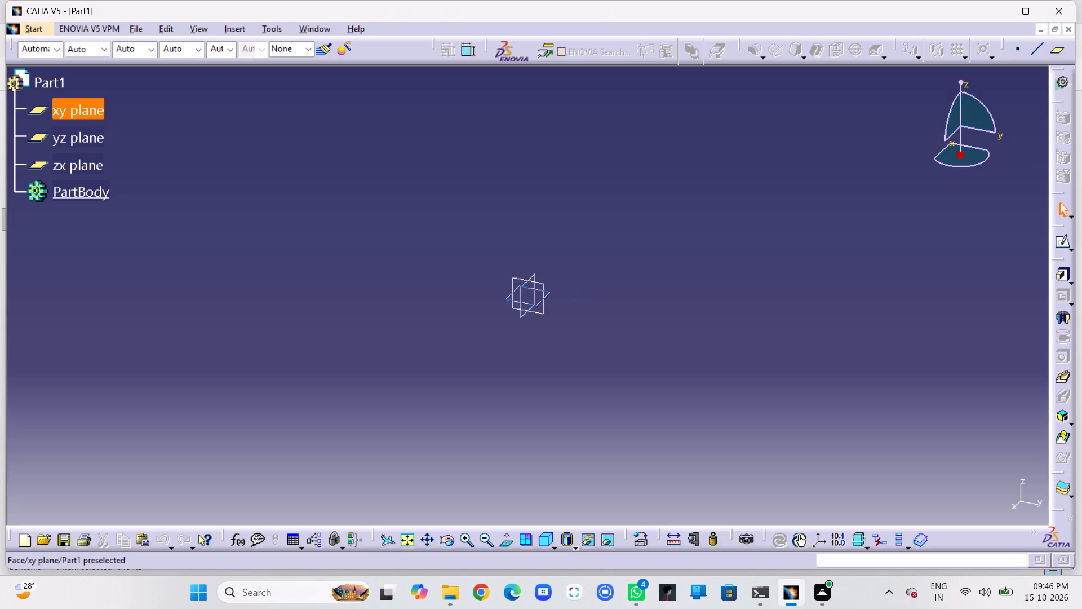
On the xy plane, sketch a centered rectangle at the origin, about 79 mm wide and 89 mm high.
click(552, 293)
click(1057, 241)
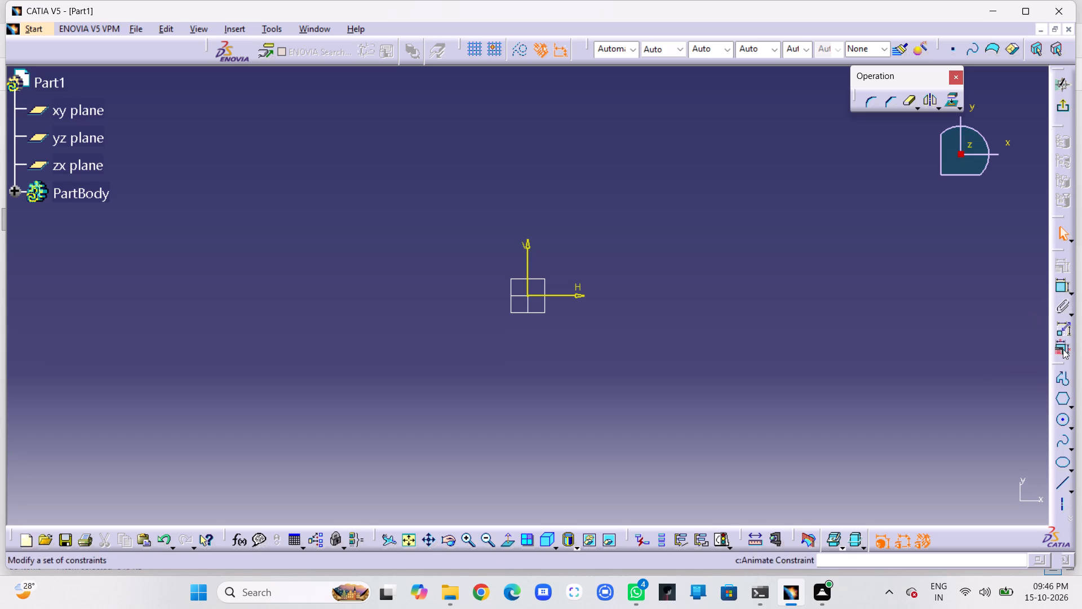
click(1072, 408)
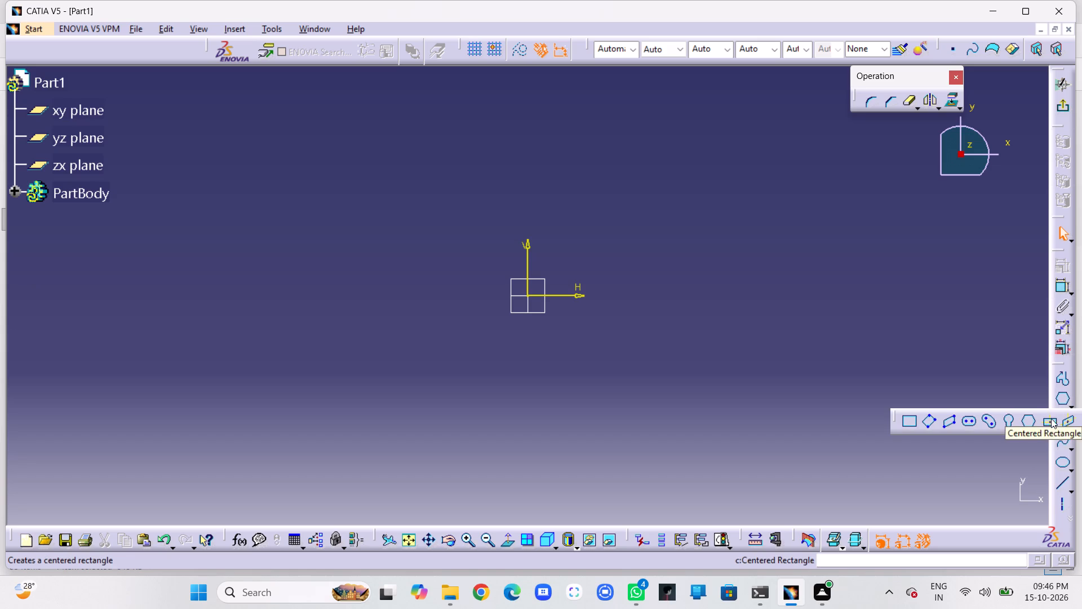
click(1049, 421)
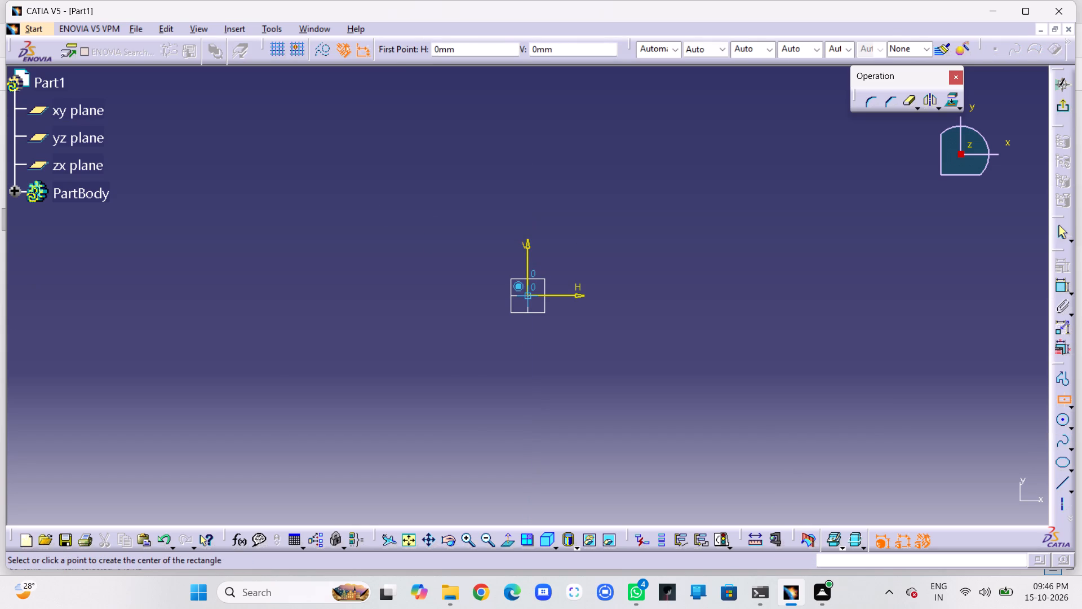
click(526, 295)
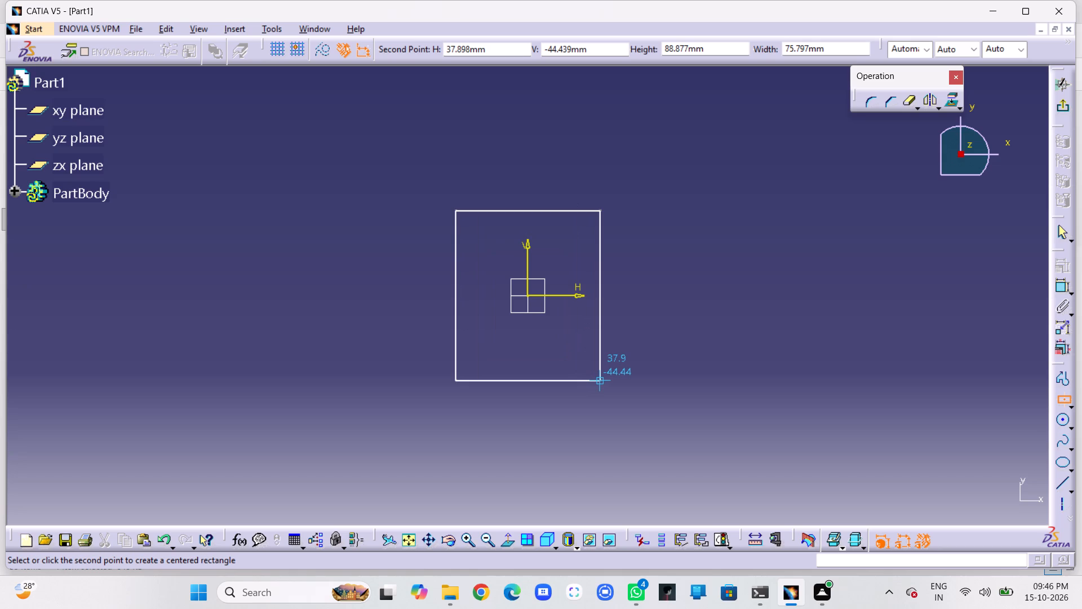
click(603, 381)
click(784, 309)
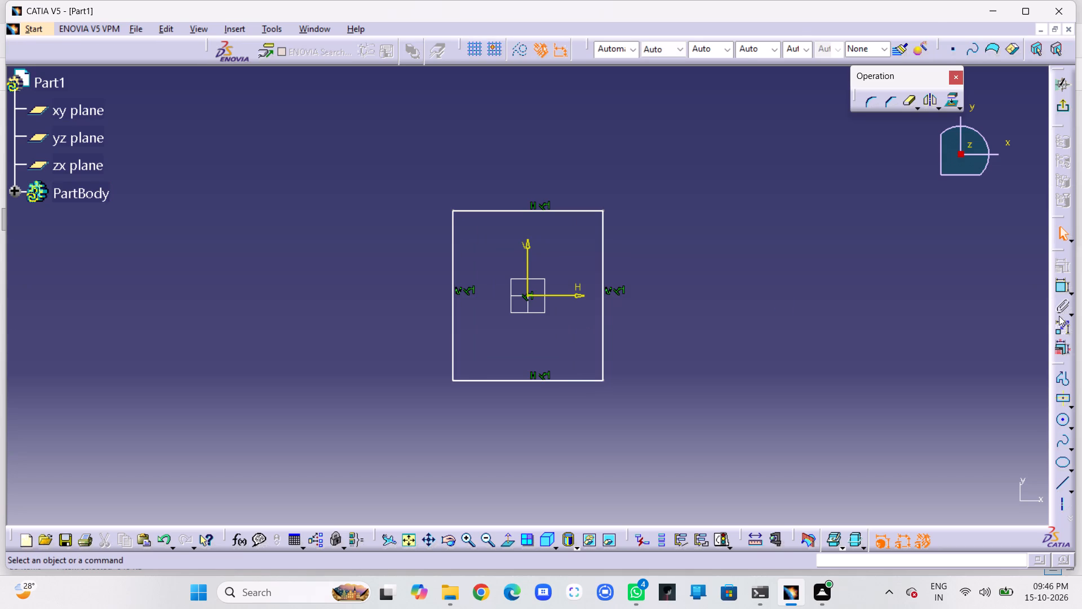
Dimension the rectangle's bottom edge and set its width to 40 mm.
click(1061, 290)
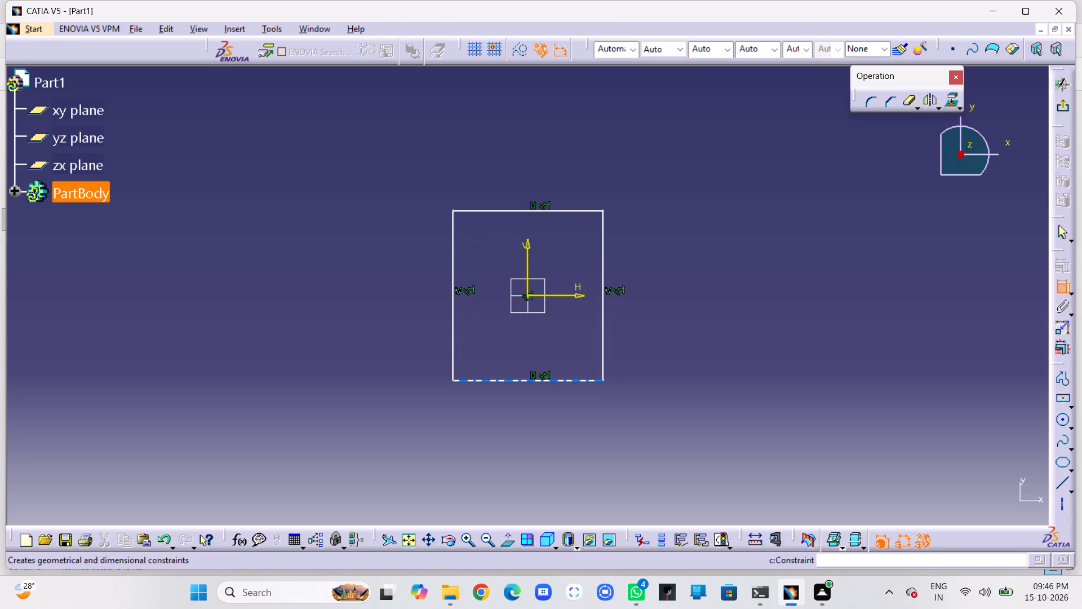
click(552, 379)
click(523, 439)
double_click(529, 434)
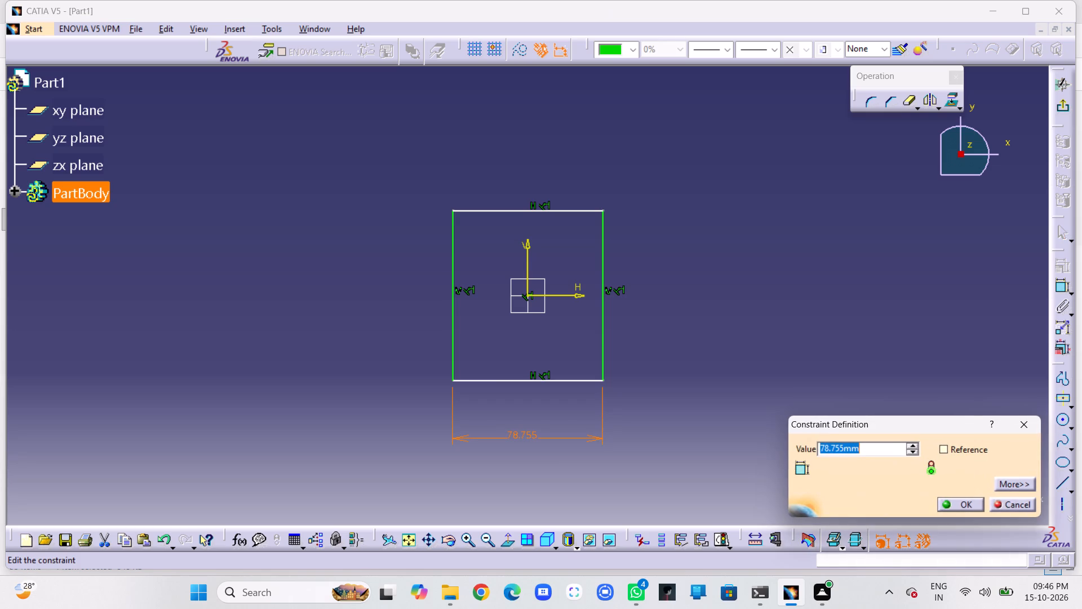
text(40)
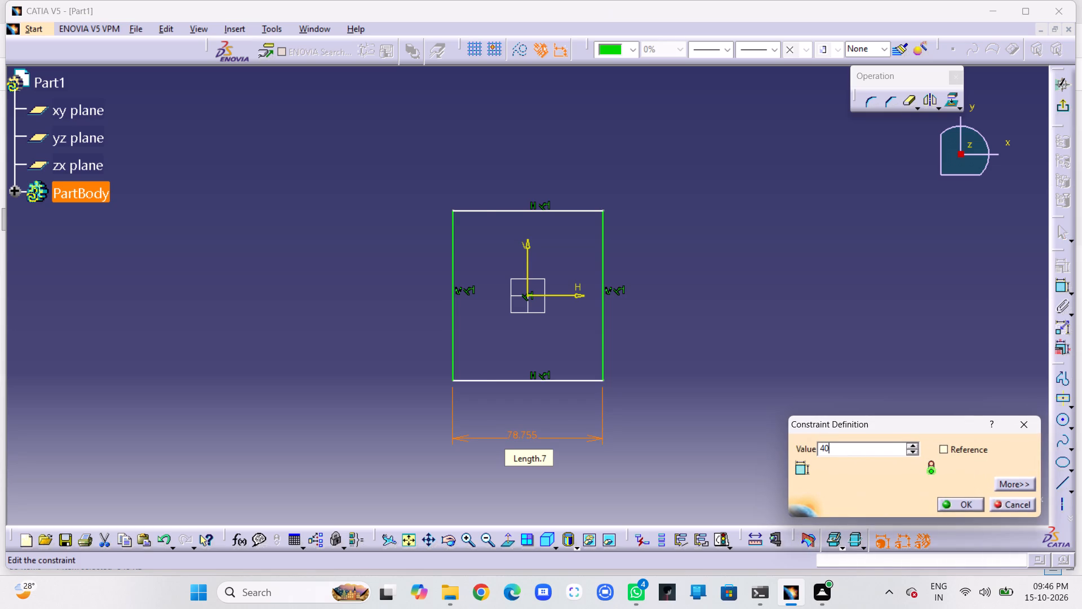
key(Return)
click(606, 381)
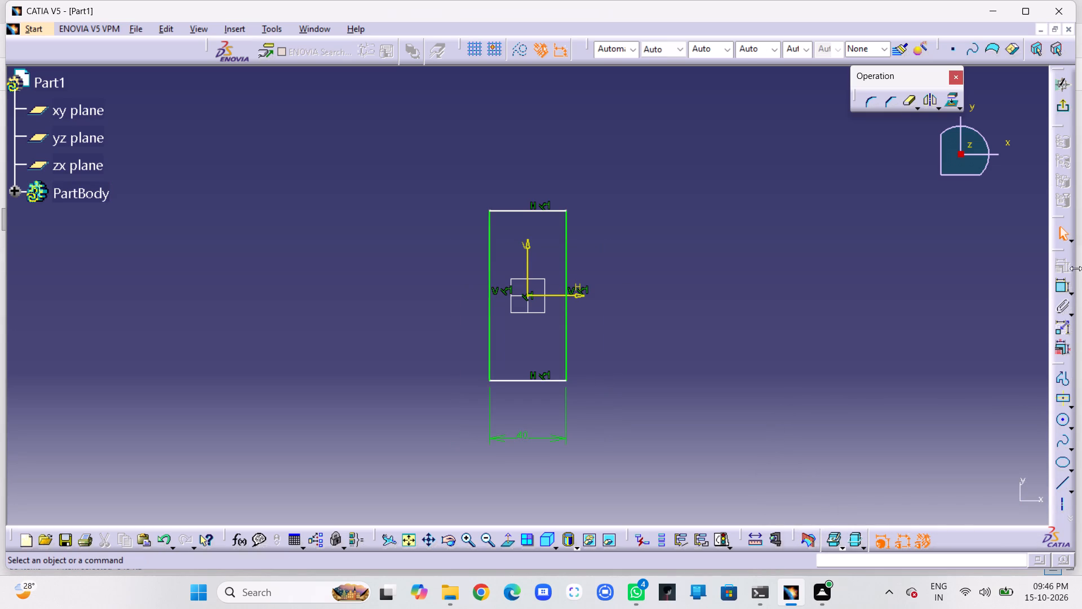
Dimension the rectangle's vertical side and set its height to 50 mm.
click(1065, 285)
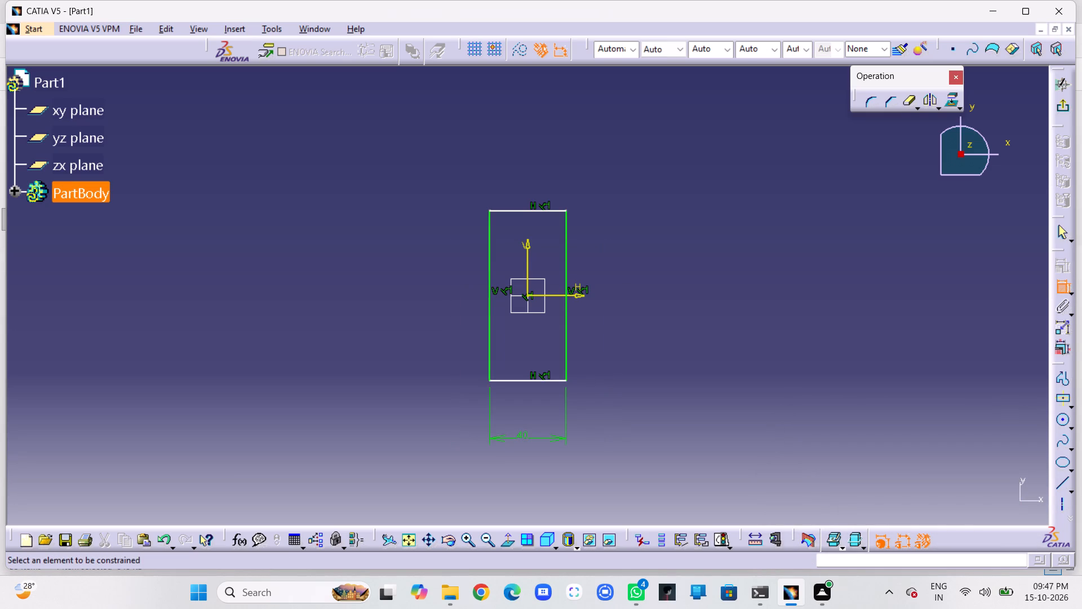
click(567, 333)
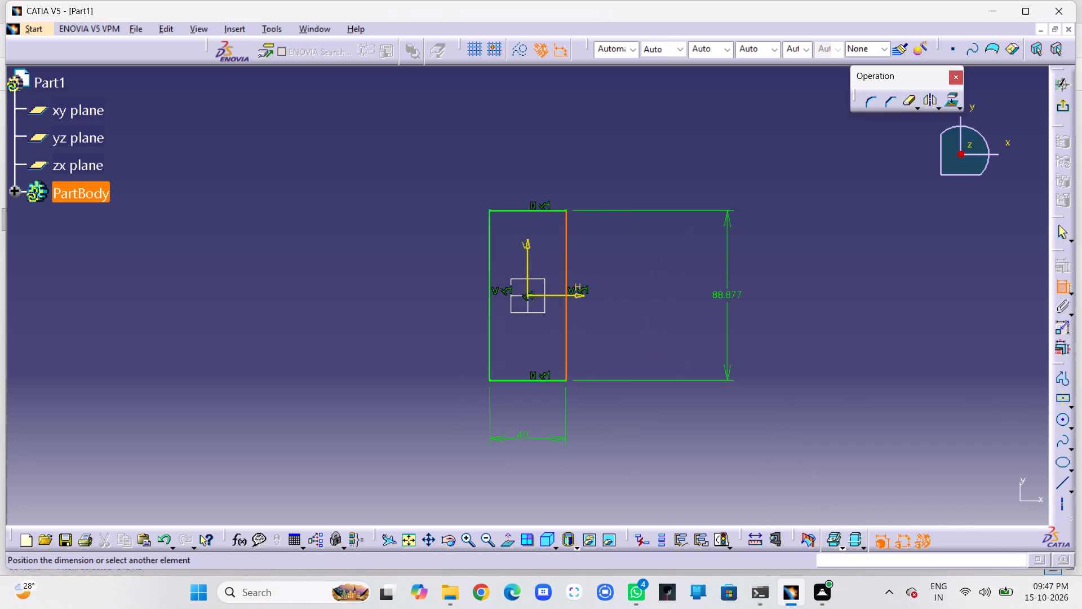
click(751, 299)
double_click(757, 297)
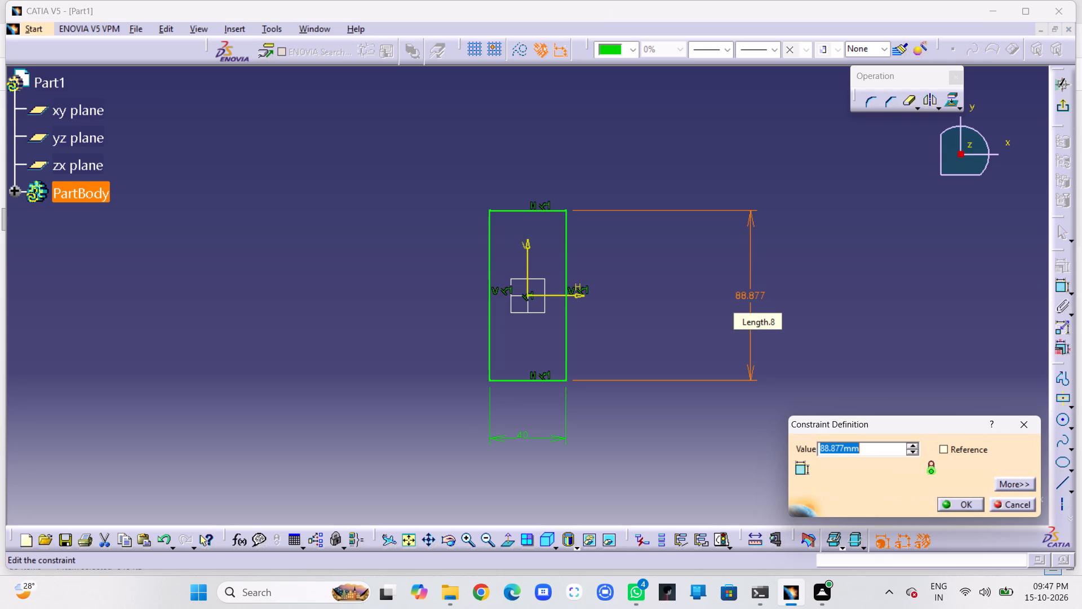
text(40)
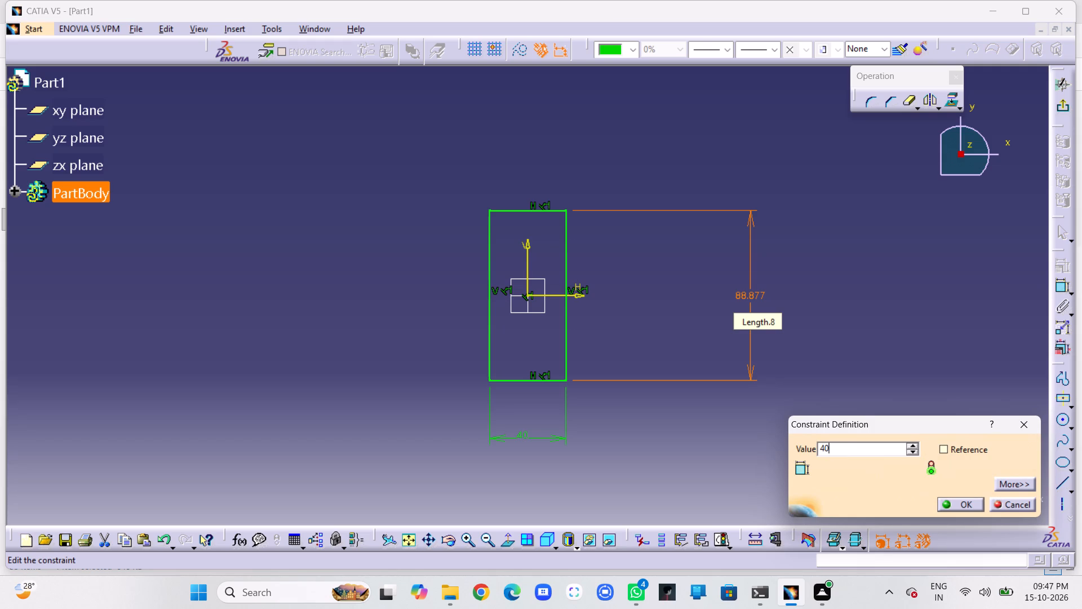
key(BackSpace)
key(BackSpace)
text(50)
key(Return)
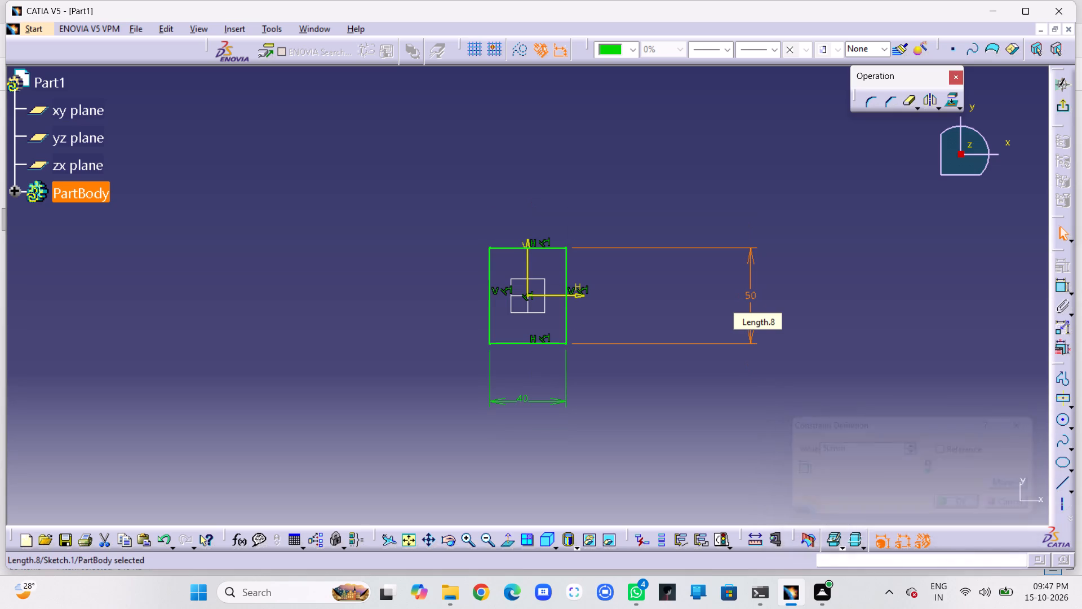
click(788, 296)
Reposition the 50 mm height and 40 mm width dimensions inside the rectangle.
middle_drag(663, 298, 666, 231)
right_click(663, 298)
middle_click(666, 231)
middle_click(666, 231)
middle_drag(528, 425, 568, 372)
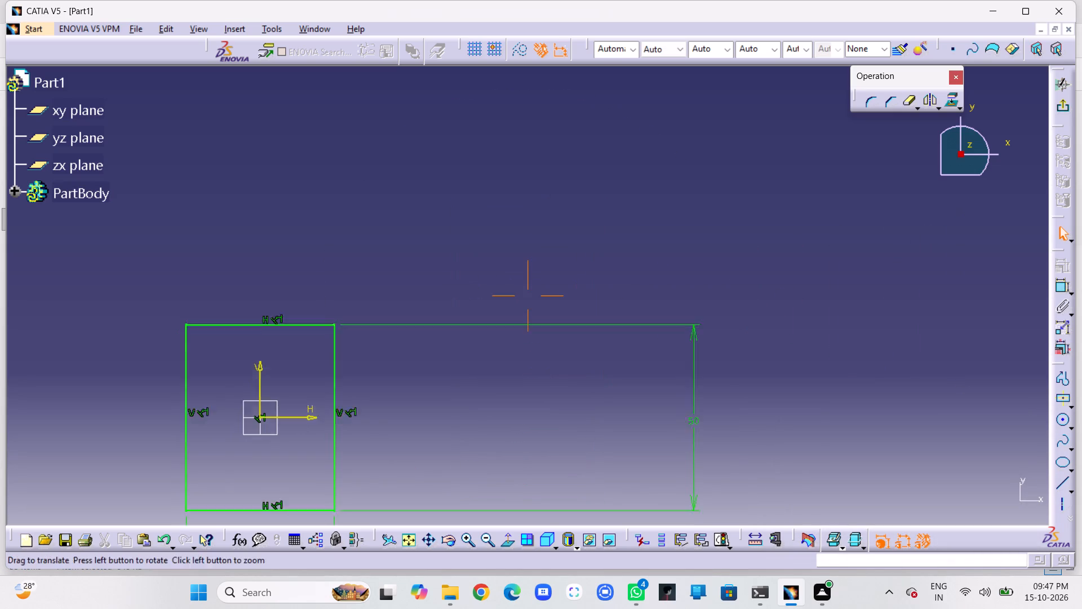
middle_drag(568, 372, 727, 258)
drag(884, 280, 419, 277)
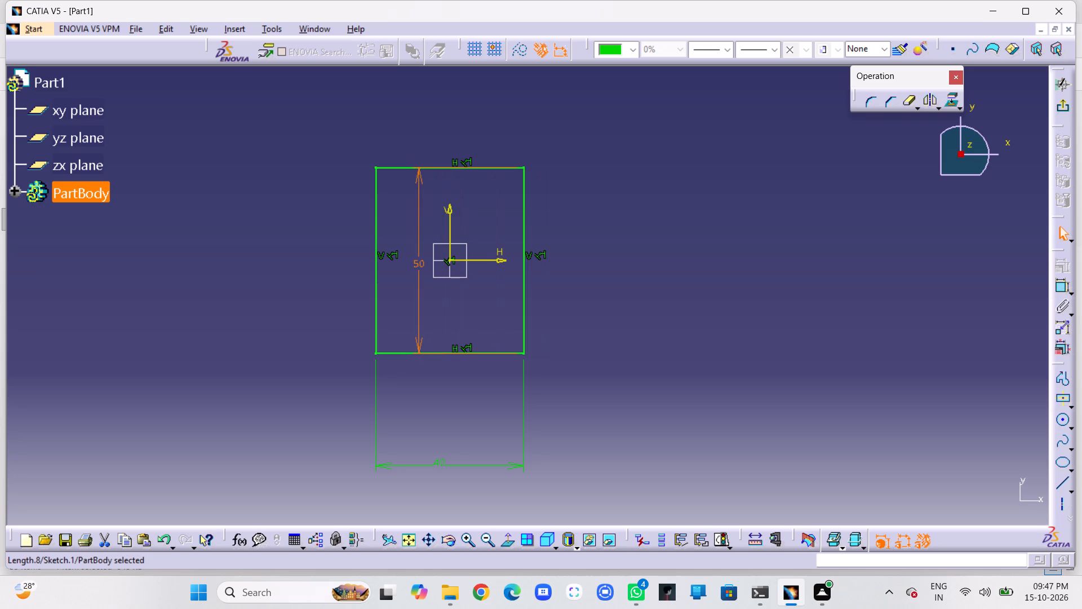
click(463, 465)
drag(463, 466, 480, 306)
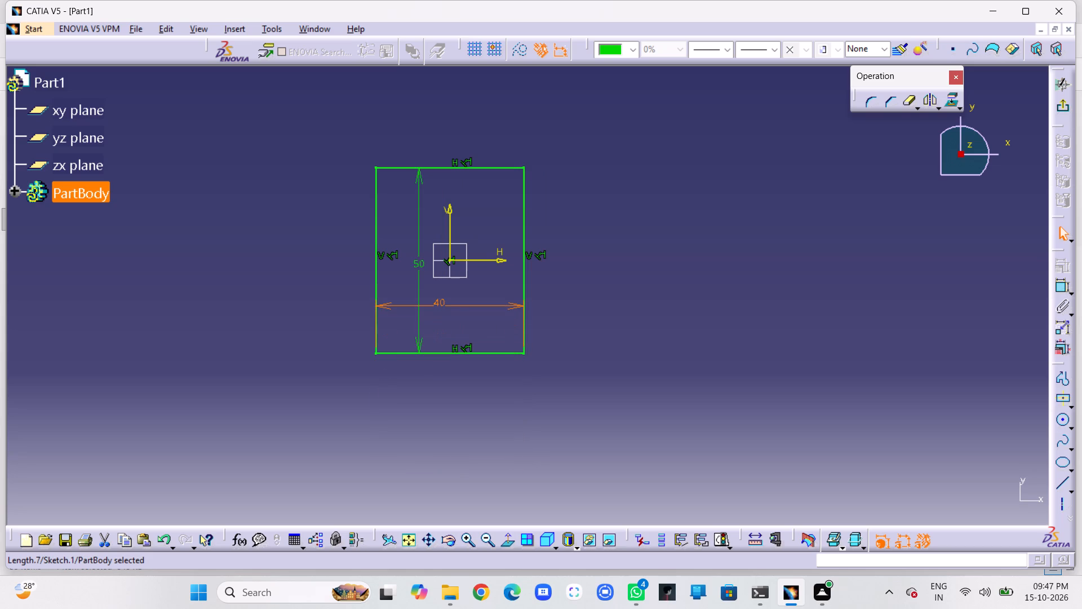
drag(480, 306, 485, 303)
click(672, 303)
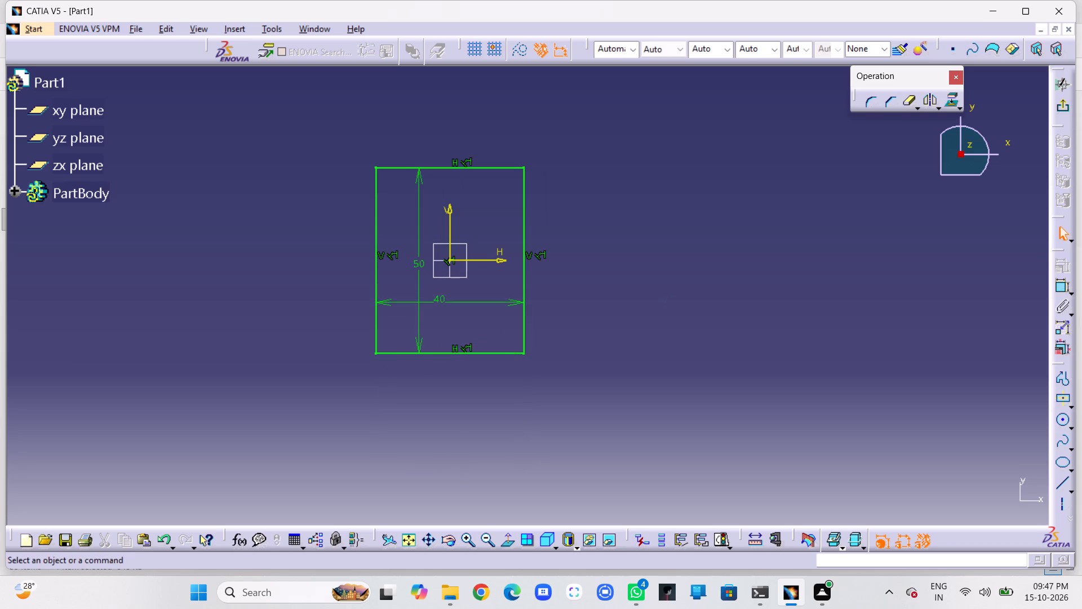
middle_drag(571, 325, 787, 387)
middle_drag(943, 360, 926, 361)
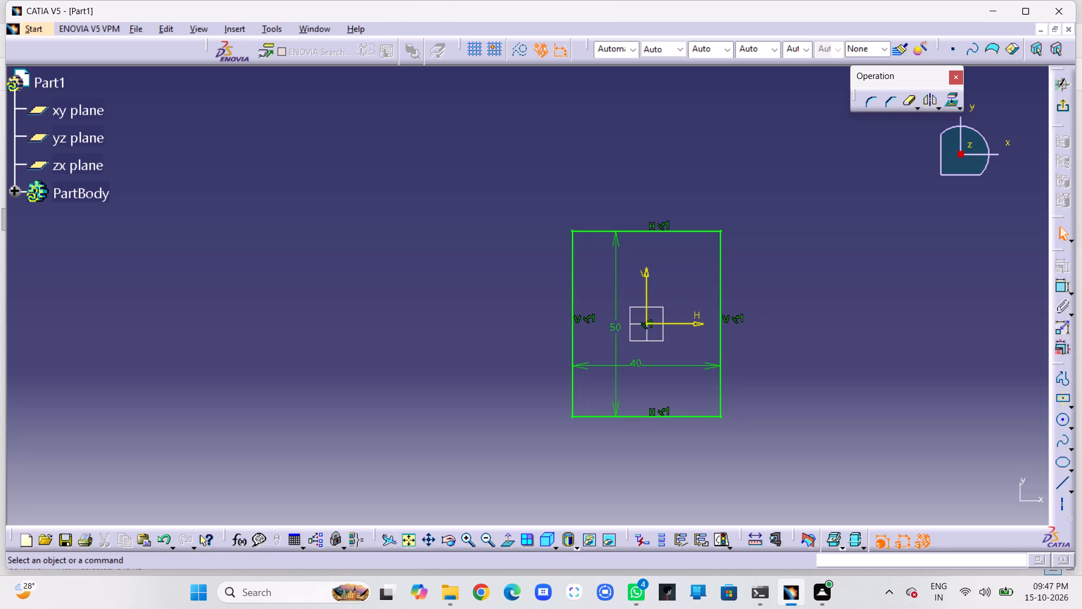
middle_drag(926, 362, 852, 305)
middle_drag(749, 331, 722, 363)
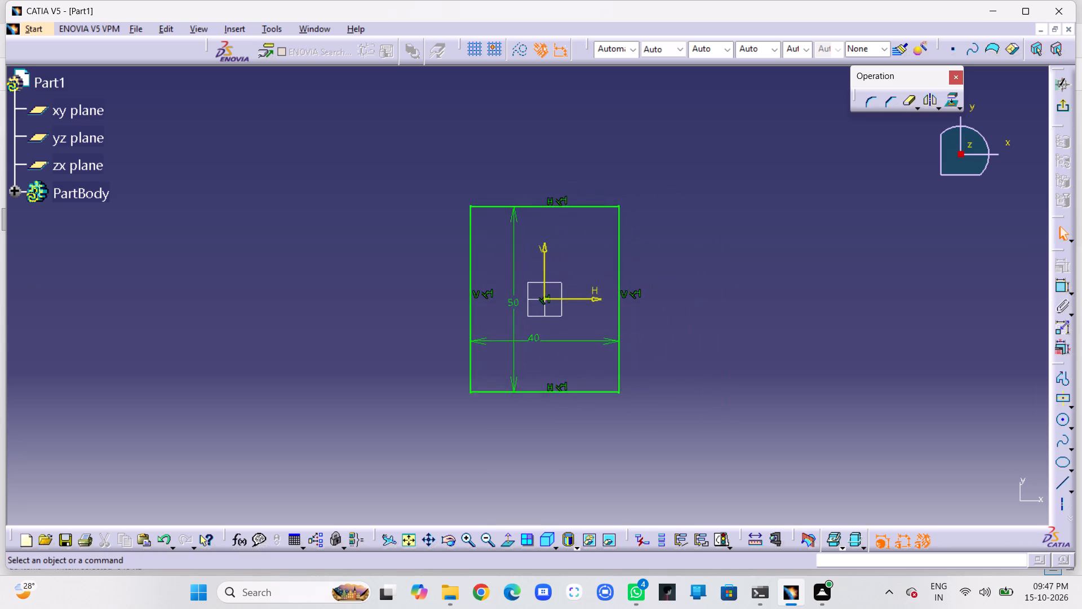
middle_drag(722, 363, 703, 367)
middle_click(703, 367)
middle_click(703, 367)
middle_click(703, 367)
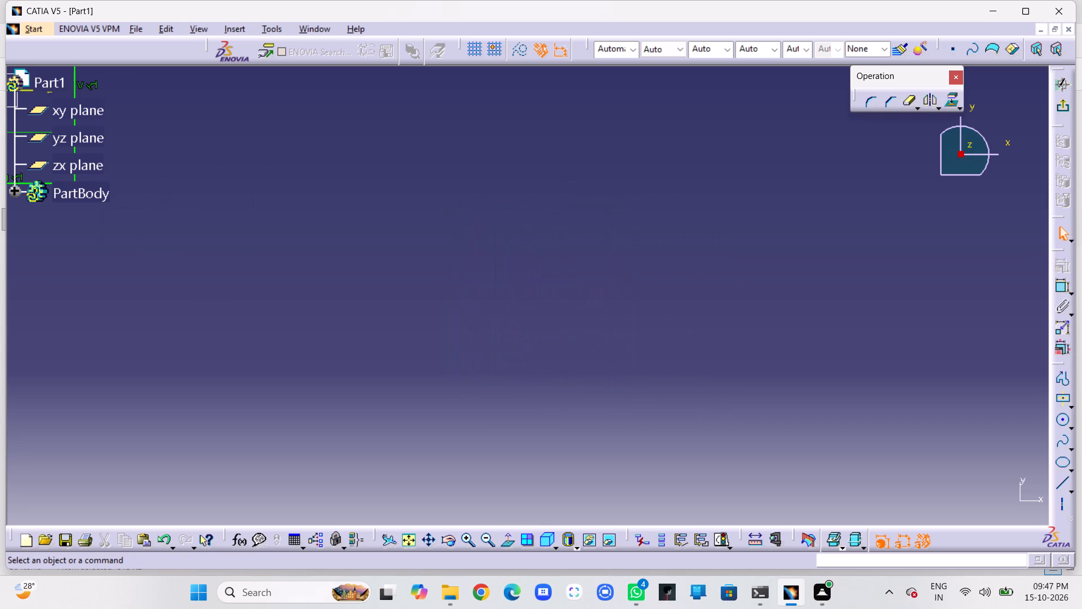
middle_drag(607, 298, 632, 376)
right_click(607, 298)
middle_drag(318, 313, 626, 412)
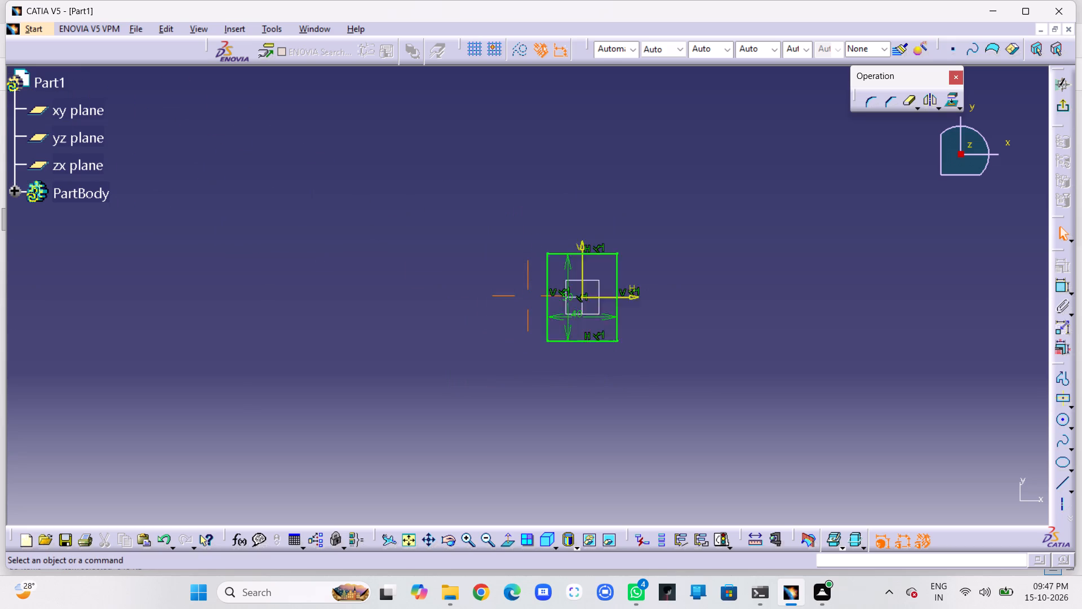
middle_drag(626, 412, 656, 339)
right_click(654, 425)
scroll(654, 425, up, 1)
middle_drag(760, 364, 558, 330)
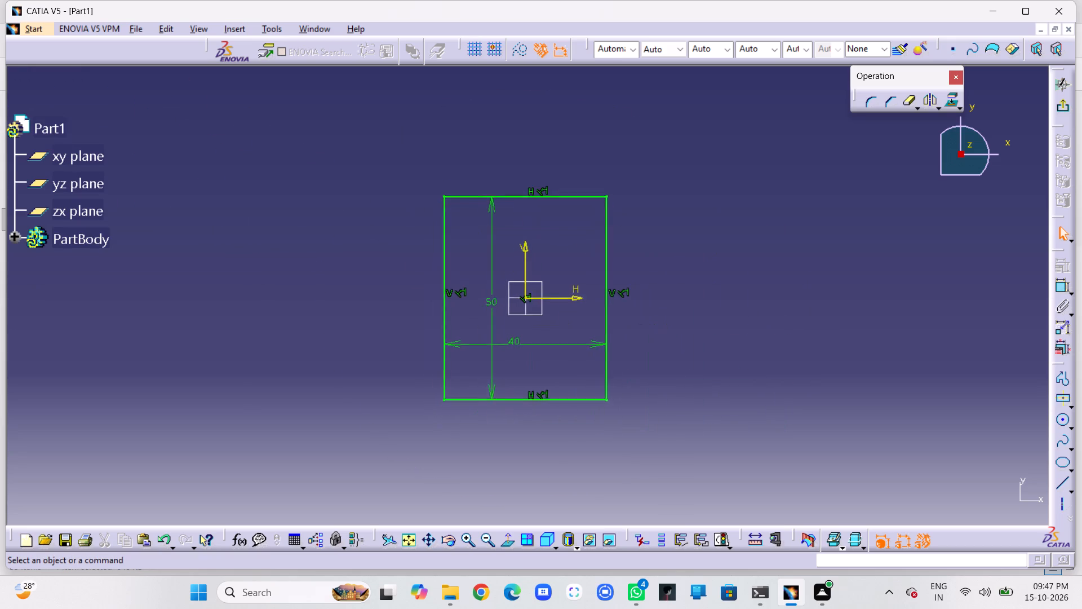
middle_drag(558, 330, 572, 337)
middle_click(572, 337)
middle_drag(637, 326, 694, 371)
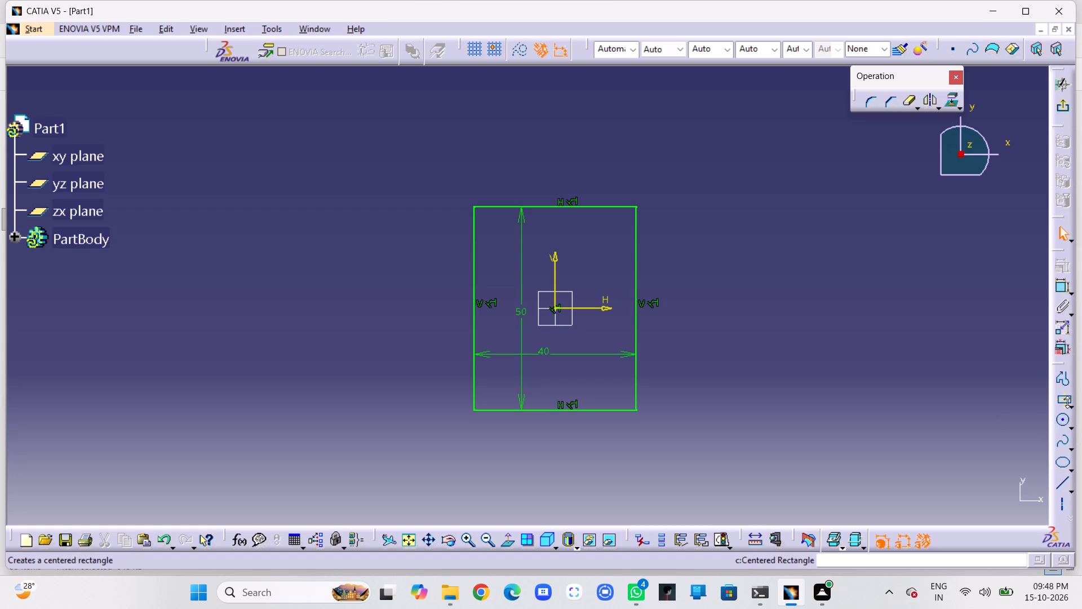
Draw a horizontal axis about 119 mm long from the origin along positive H, past the rectangle's side.
click(1057, 505)
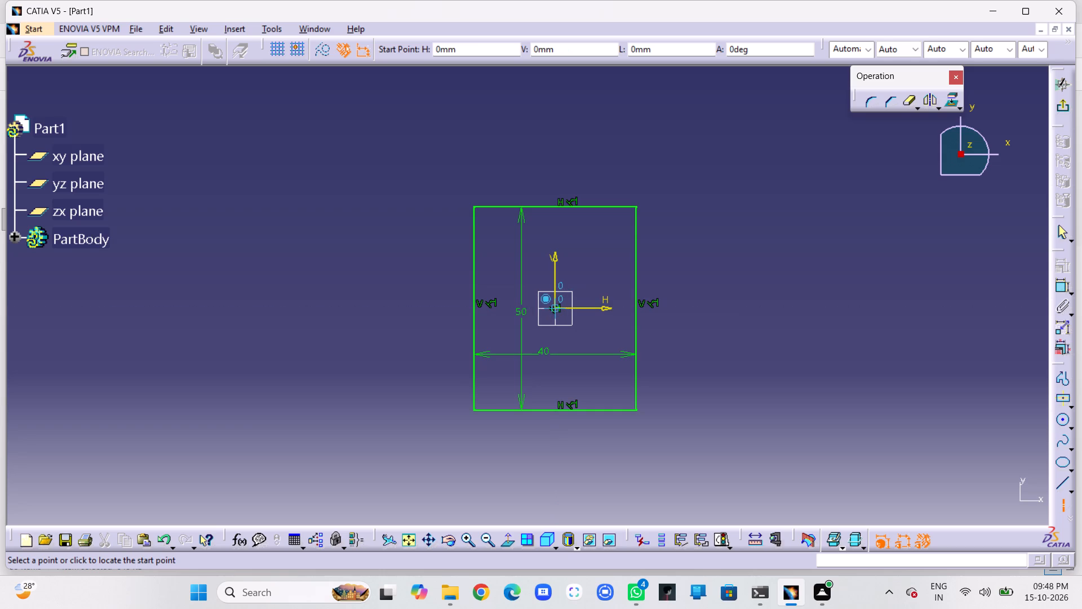
click(555, 309)
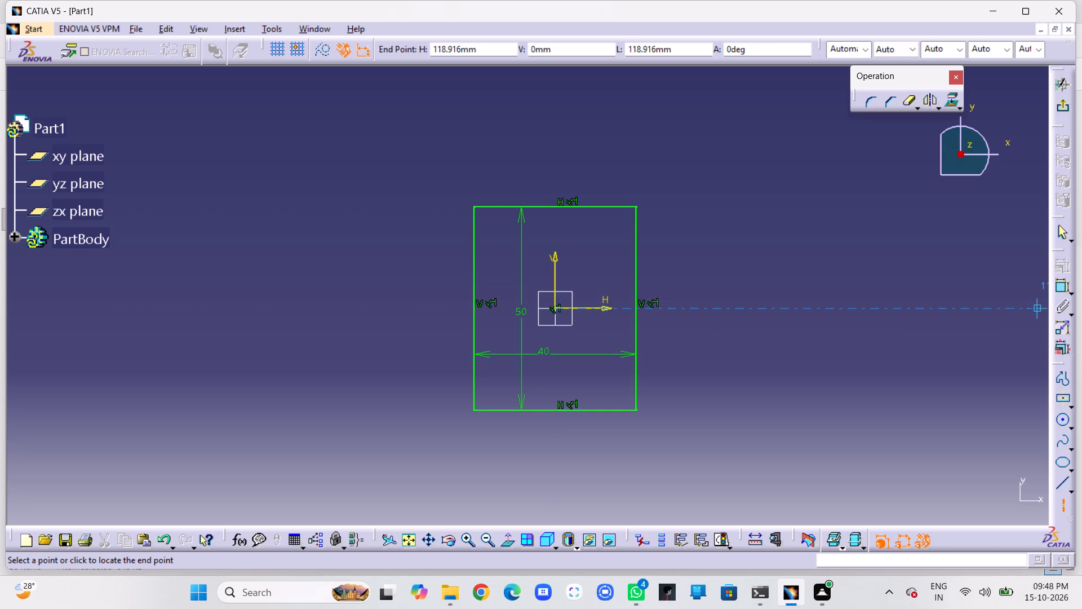
click(1039, 306)
Adjust the horizontal axis's length, keeping it anchored at the origin and well past the rectangle, and leave it selected.
drag(908, 310, 721, 309)
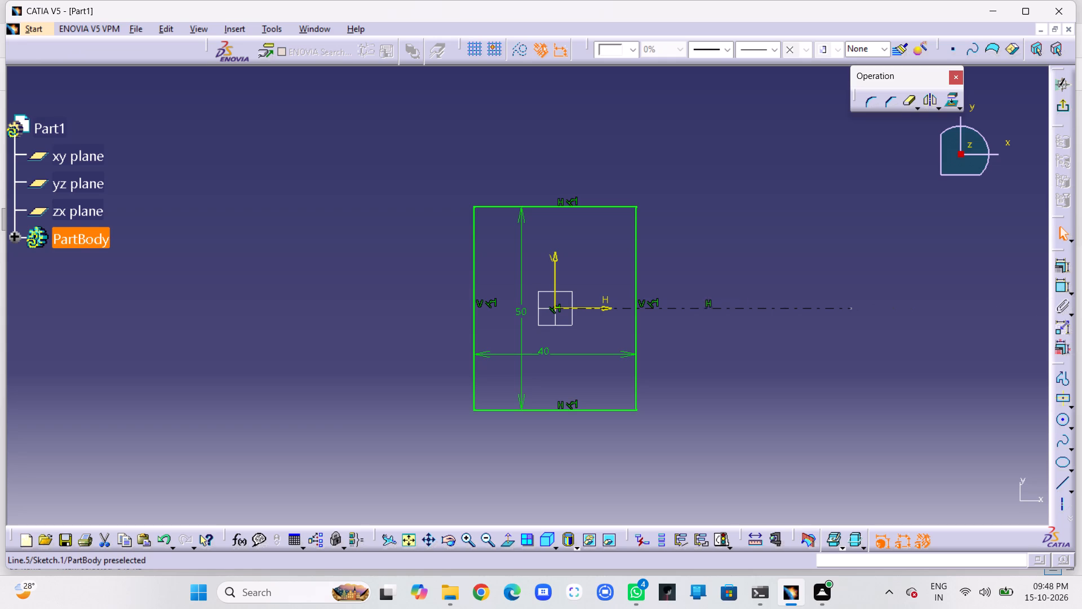
drag(721, 309, 987, 305)
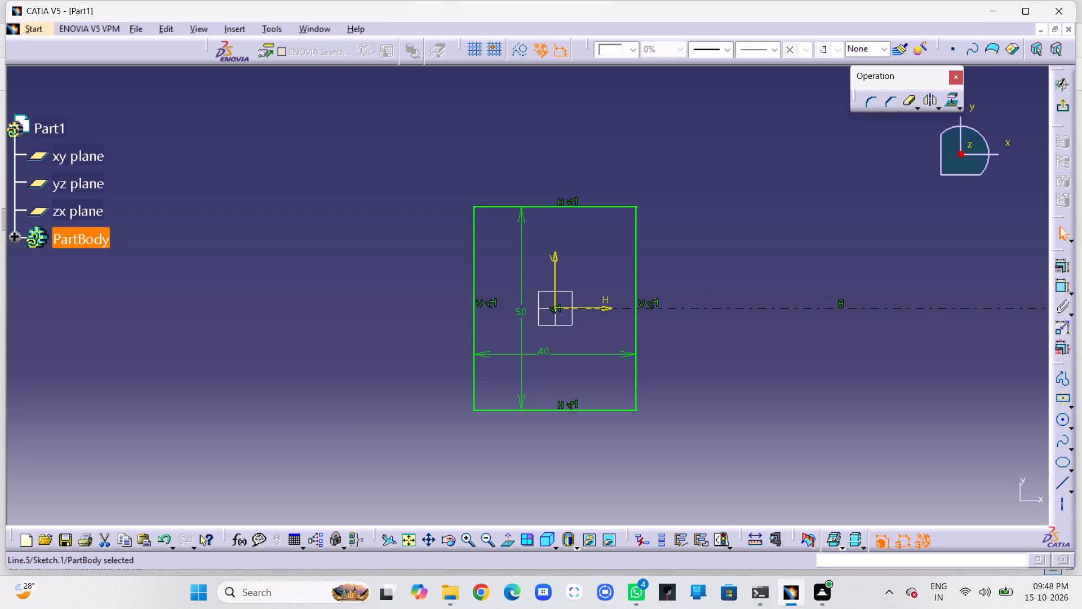
drag(566, 308, 509, 317)
drag(620, 306, 620, 321)
click(737, 307)
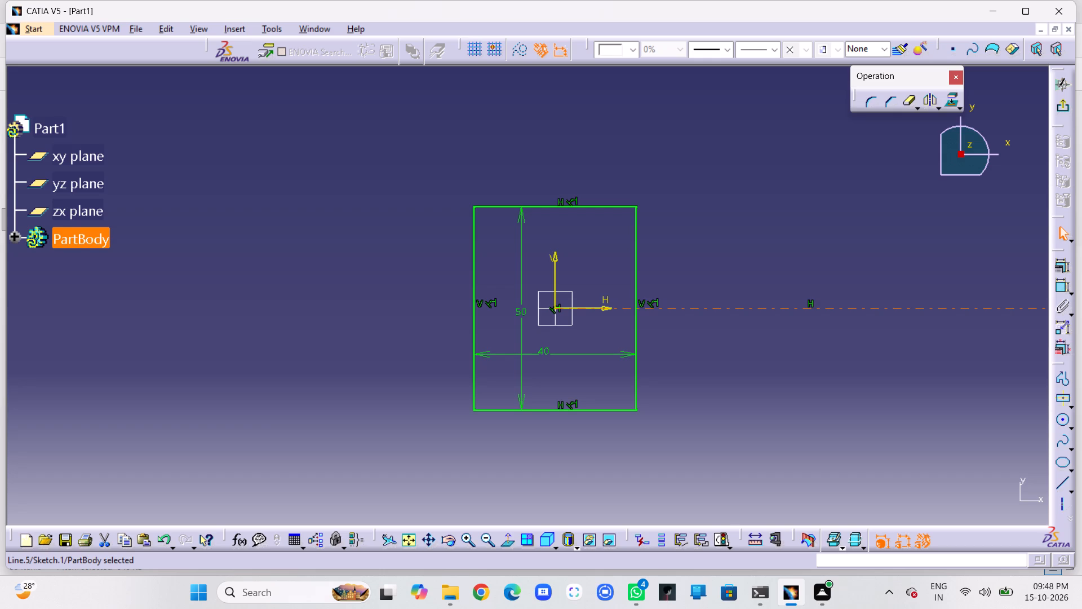
Replace the selected axis with a horizontal axis about 218 mm long through the origin, extending past both sides of the rectangle.
key(Delete)
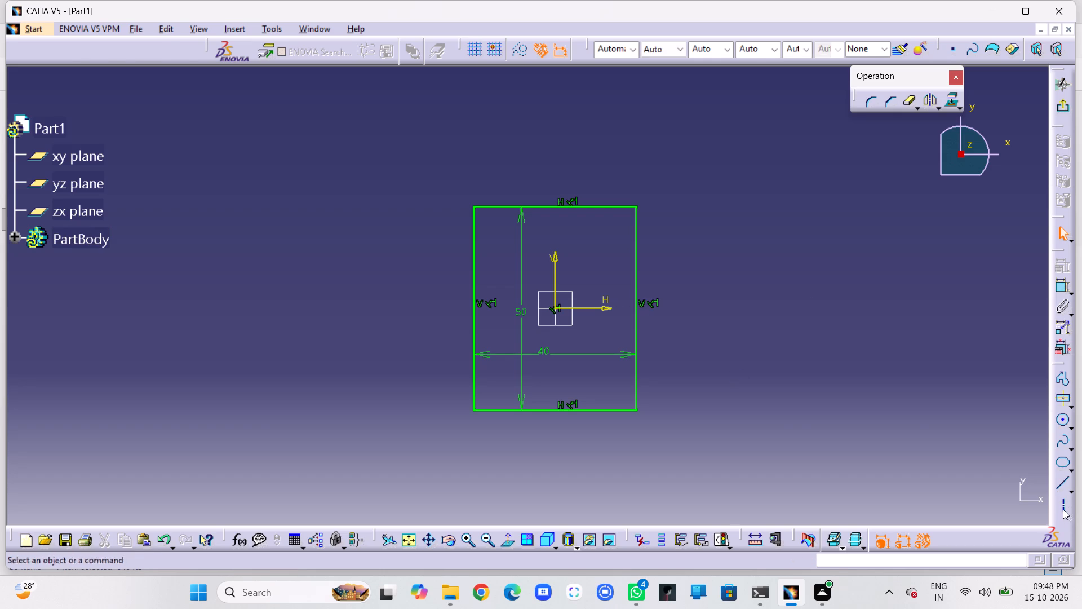
click(1063, 509)
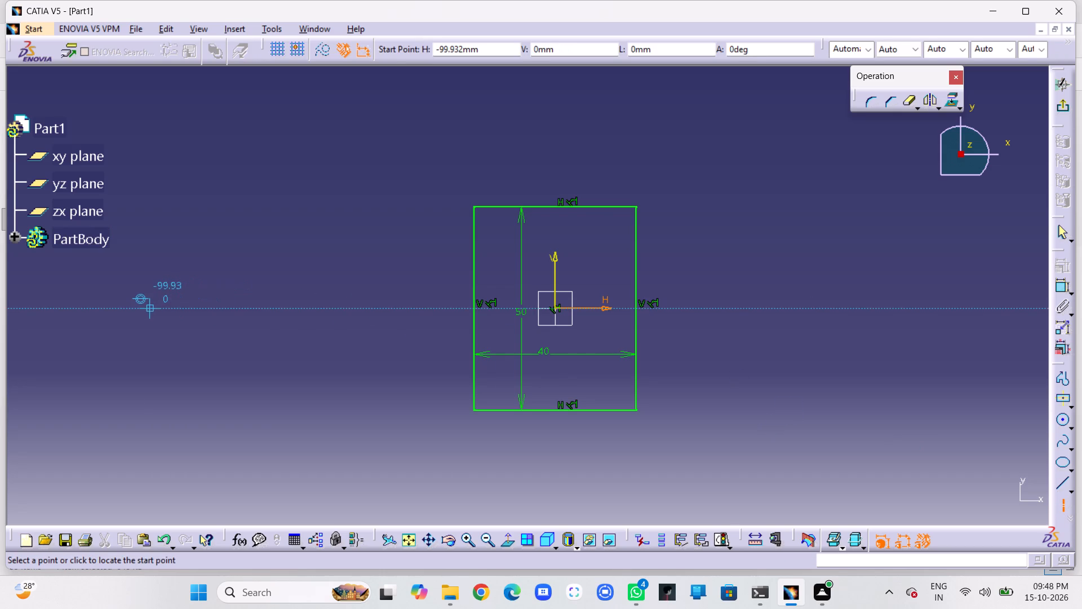
click(151, 311)
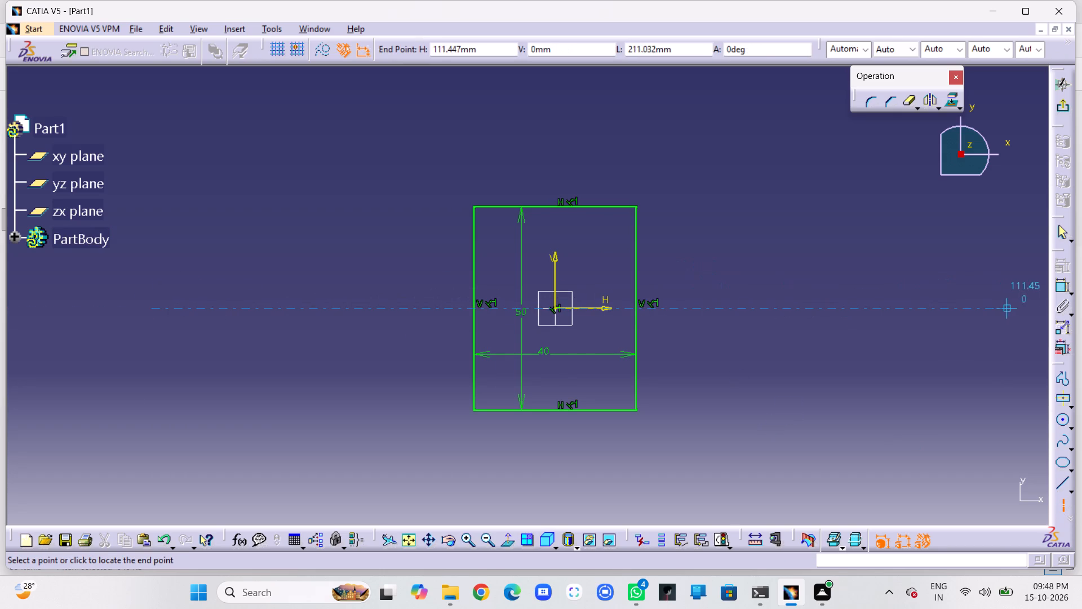
click(1035, 308)
click(855, 269)
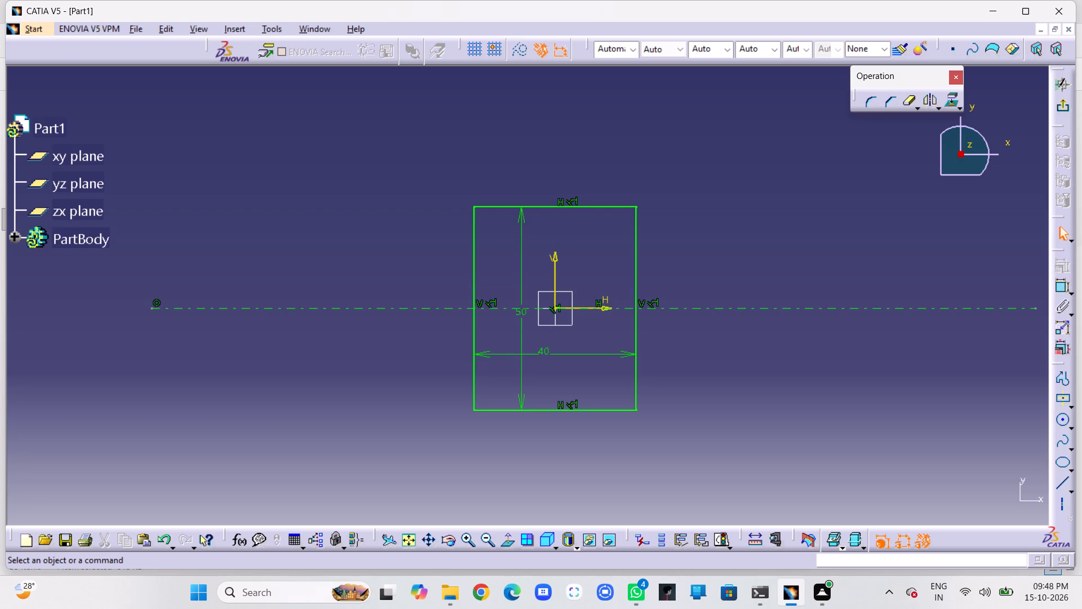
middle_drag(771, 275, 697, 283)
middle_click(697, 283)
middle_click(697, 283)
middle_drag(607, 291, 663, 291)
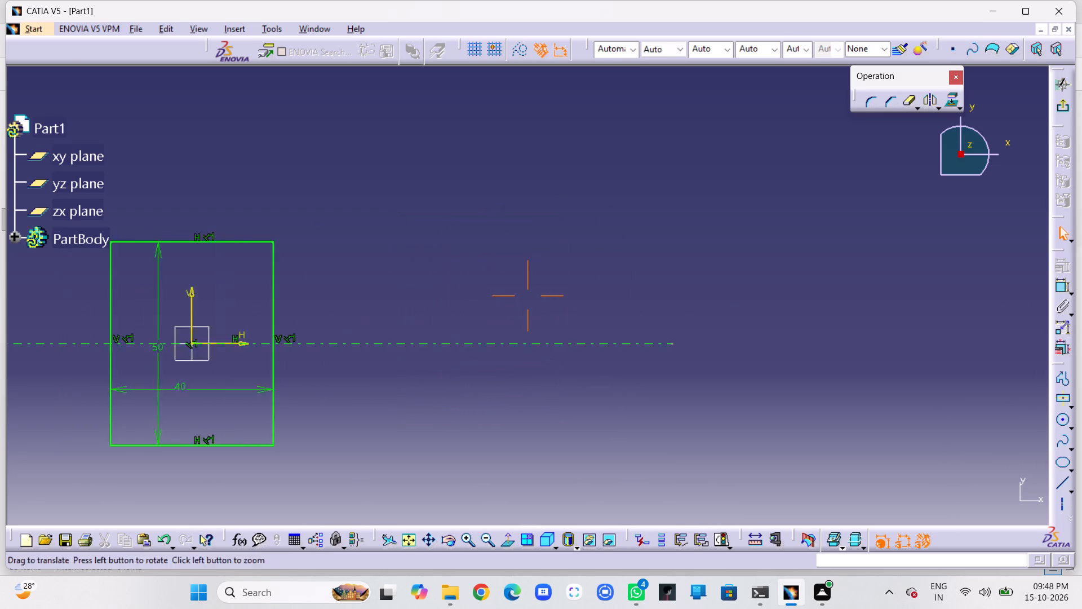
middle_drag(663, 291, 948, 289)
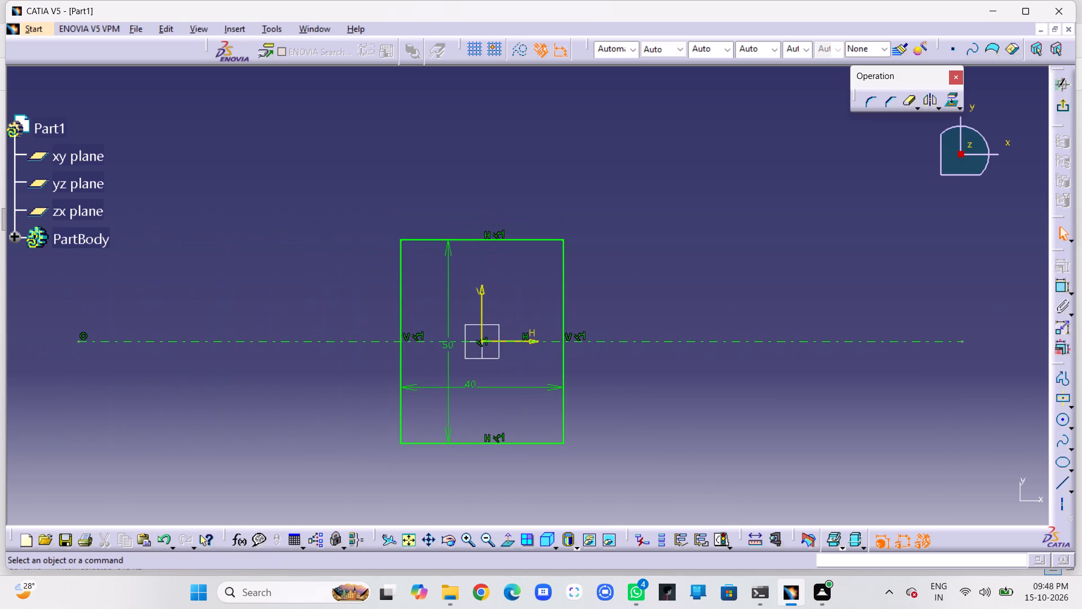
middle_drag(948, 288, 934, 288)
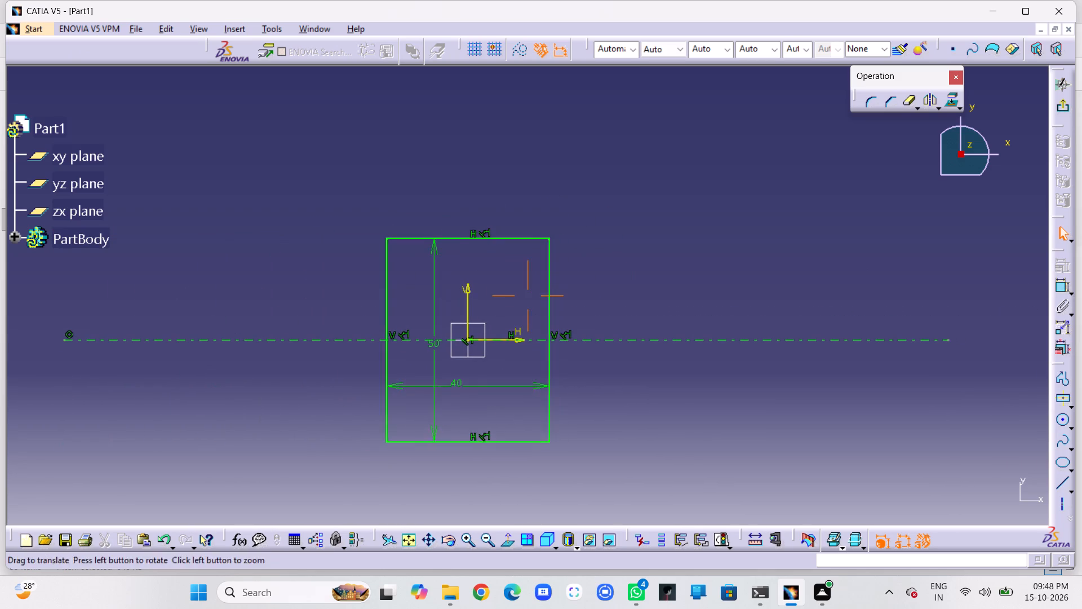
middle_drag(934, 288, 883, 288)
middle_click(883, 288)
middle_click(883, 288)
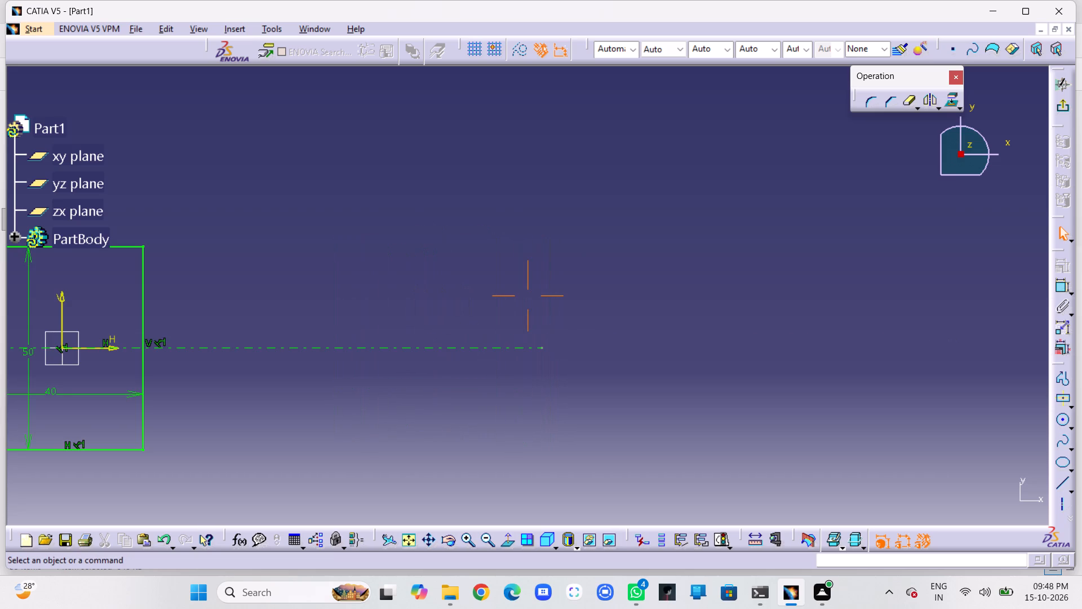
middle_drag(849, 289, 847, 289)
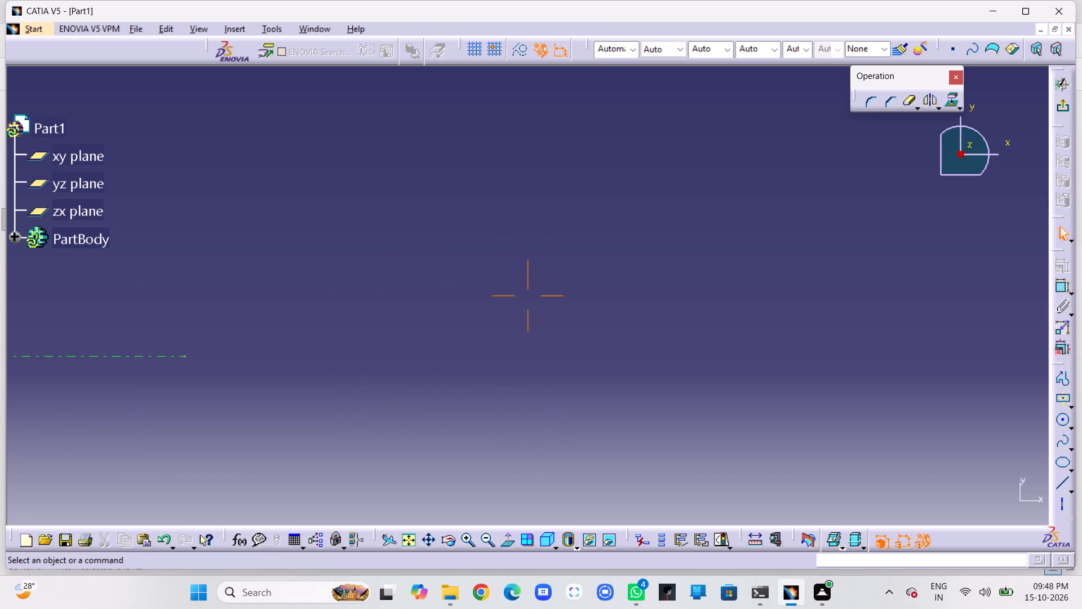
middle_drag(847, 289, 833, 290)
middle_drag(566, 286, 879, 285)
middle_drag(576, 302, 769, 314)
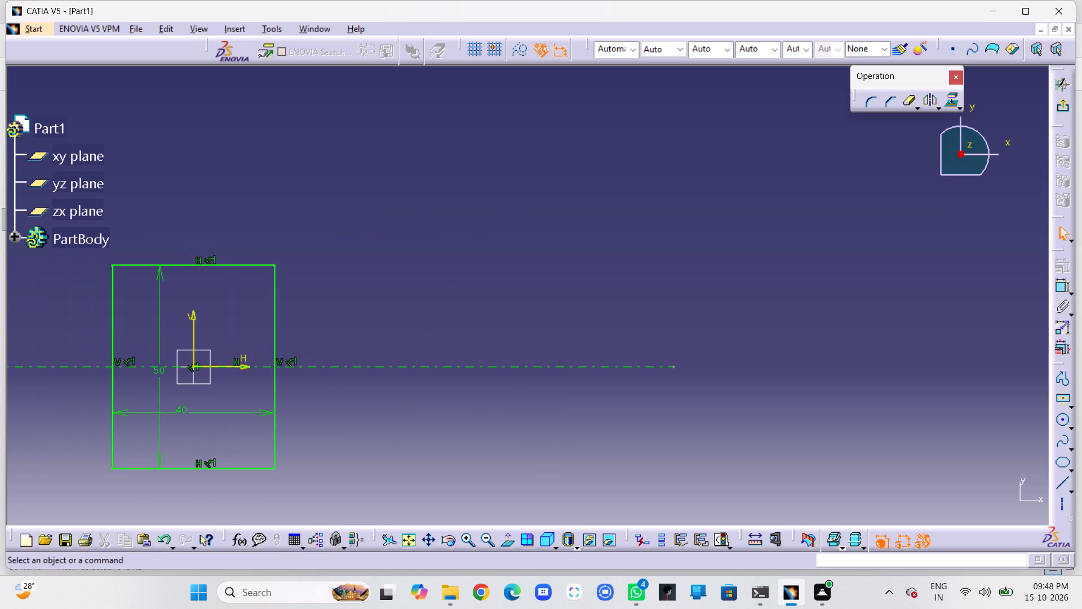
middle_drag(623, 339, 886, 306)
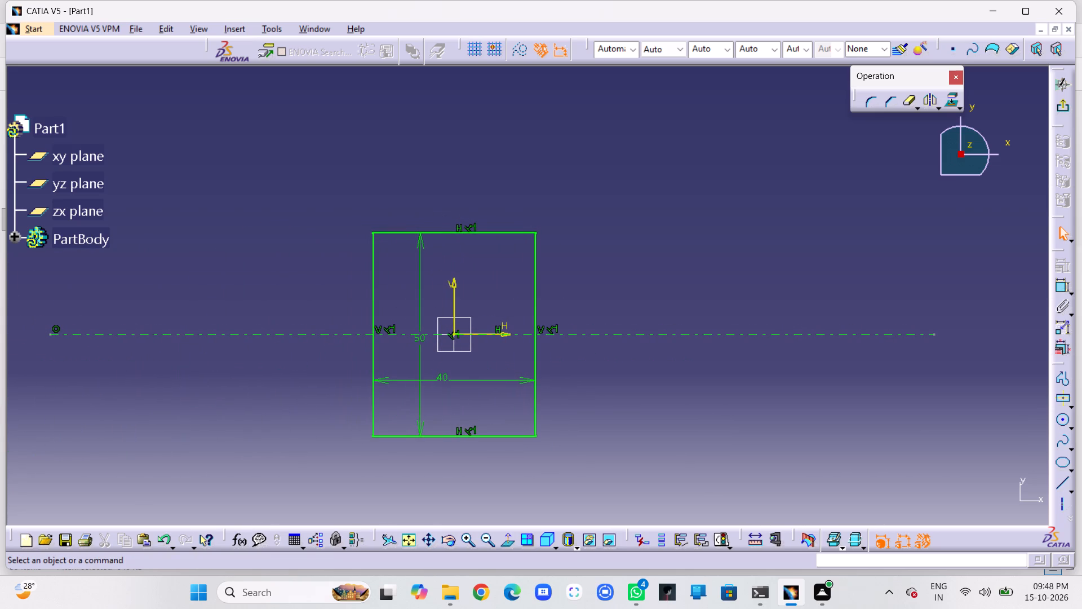
Draw a circle of about 12 mm radius centred on the horizontal axis, about 71 mm from the origin along positive H.
click(1063, 484)
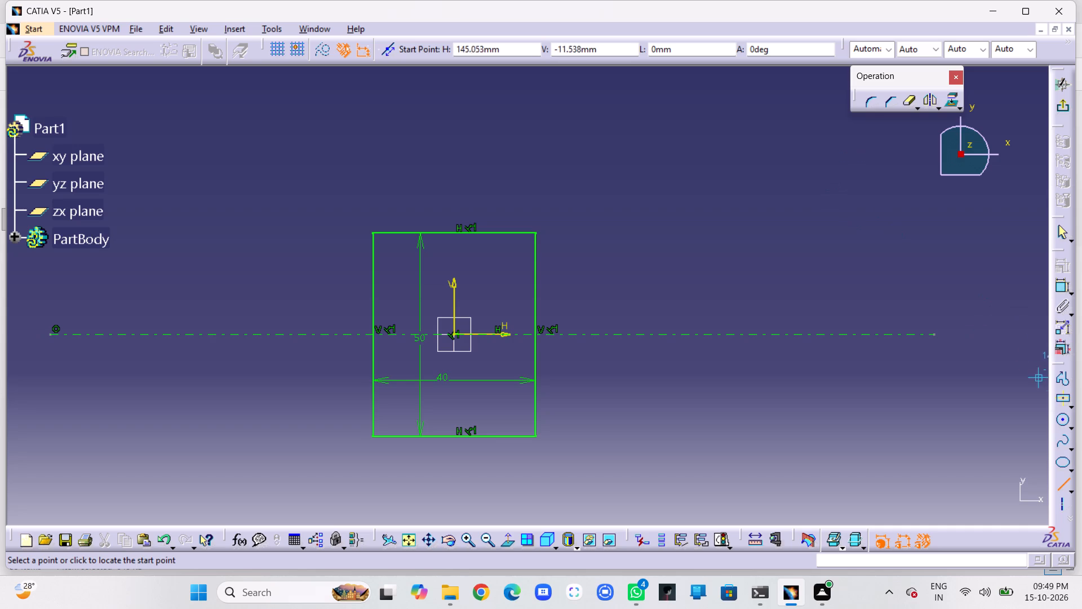
click(1066, 418)
click(740, 333)
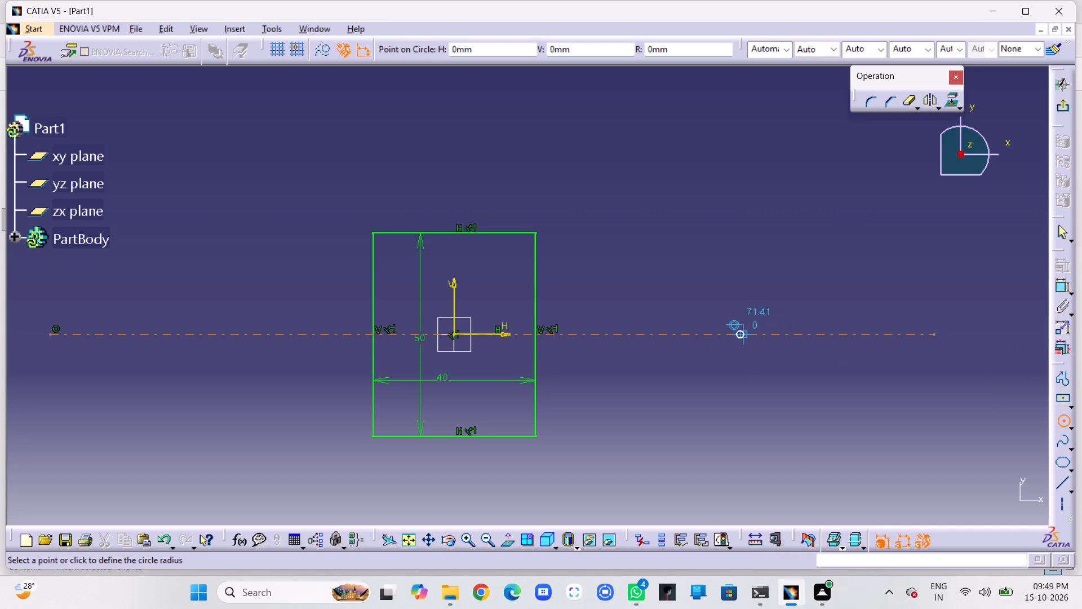
click(763, 378)
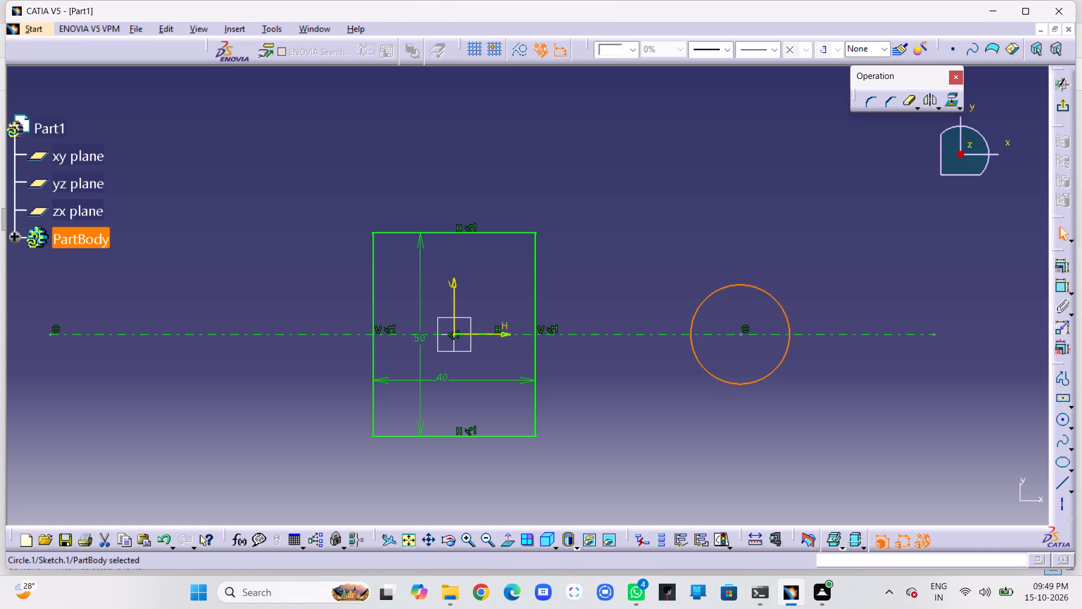
Dimension the circle's radius and set it to 25 mm.
click(1062, 284)
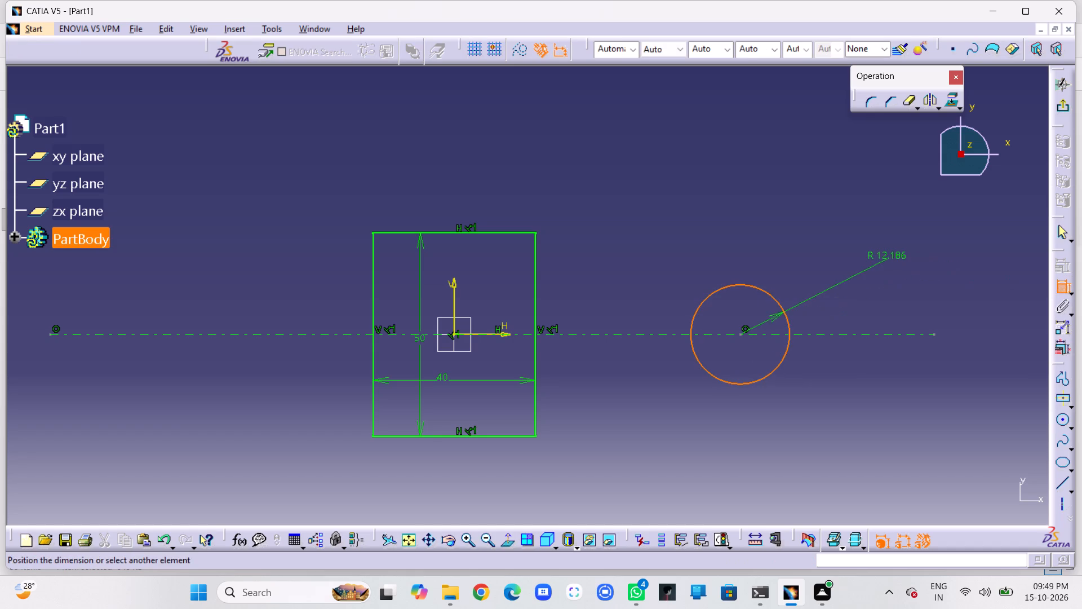
click(886, 258)
double_click(898, 254)
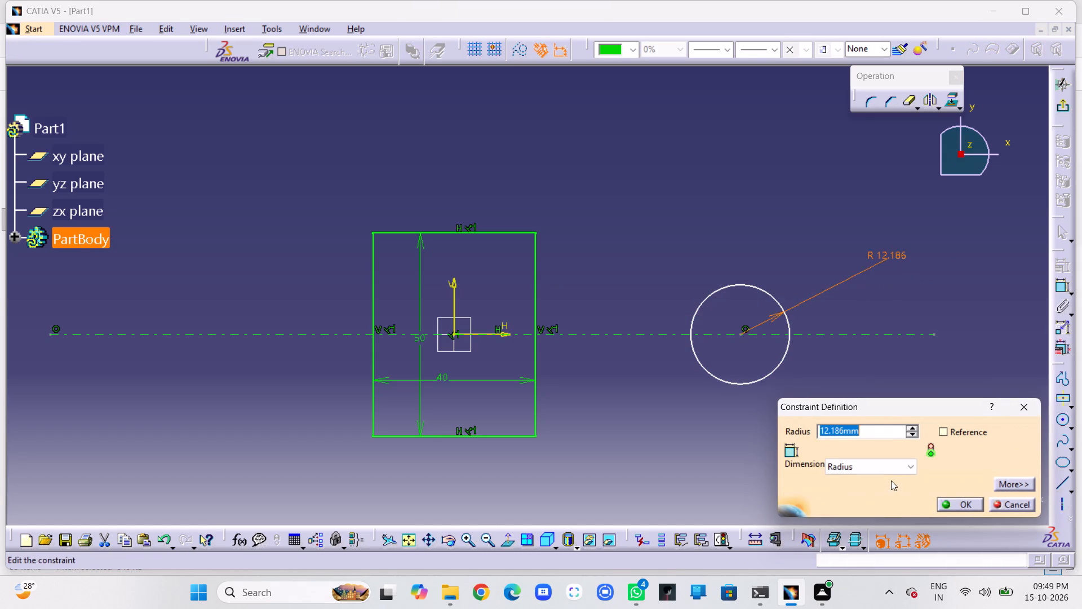
text(25)
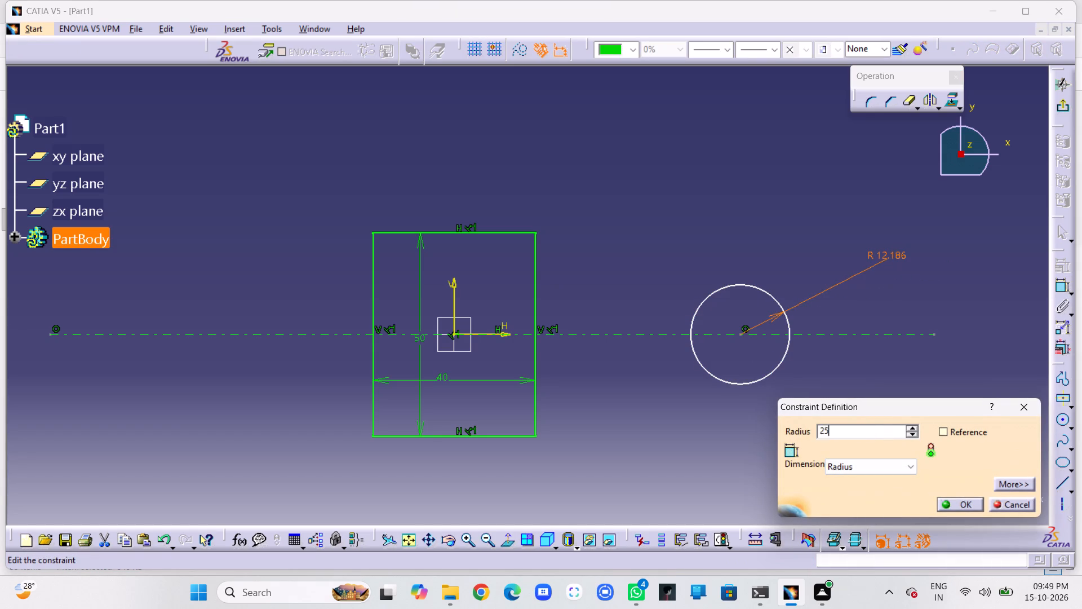
key(Return)
click(894, 399)
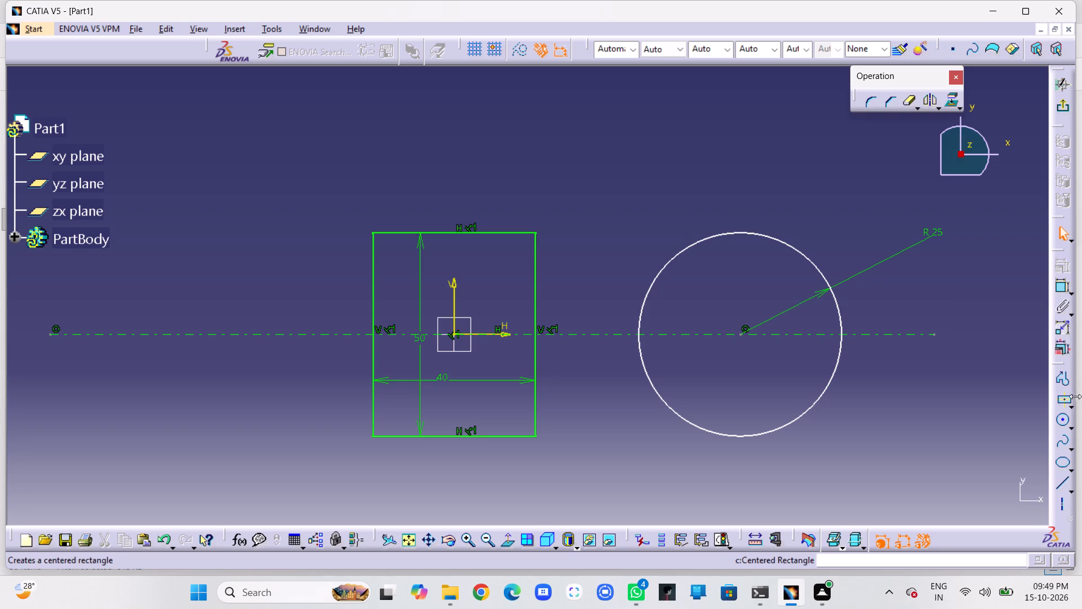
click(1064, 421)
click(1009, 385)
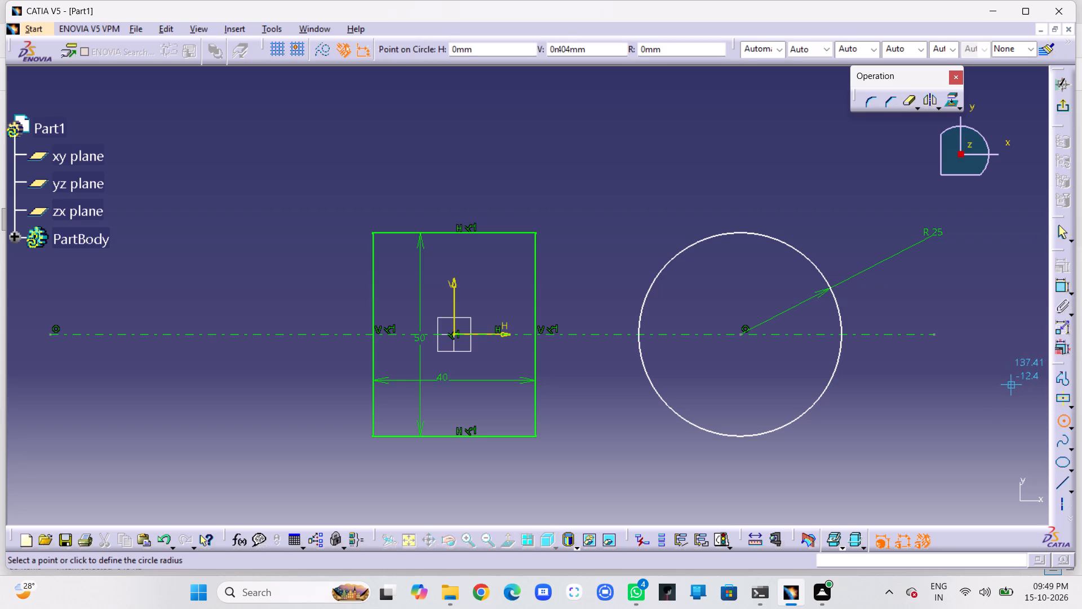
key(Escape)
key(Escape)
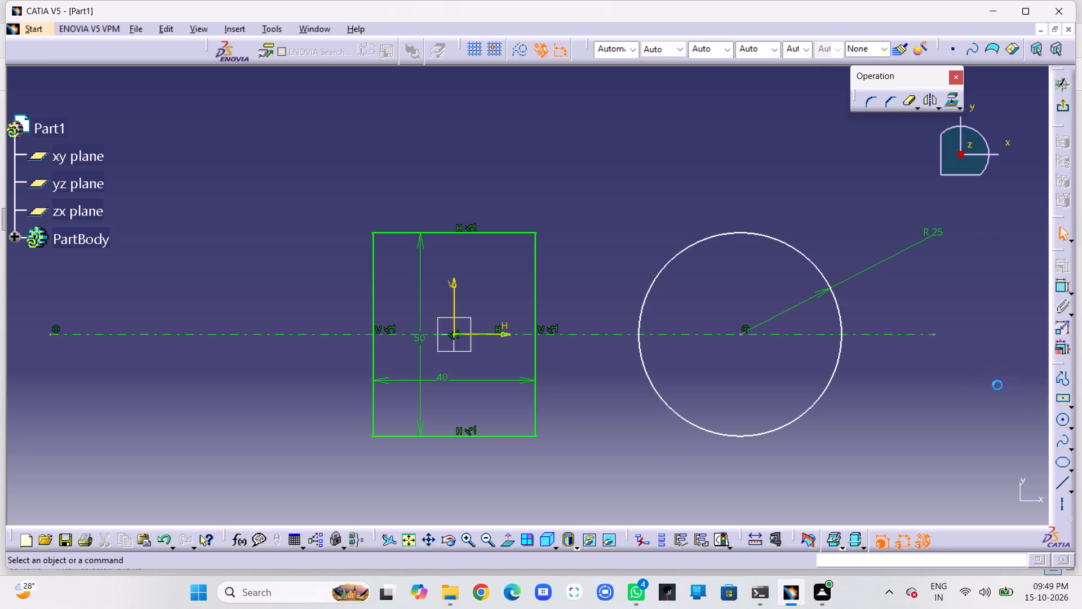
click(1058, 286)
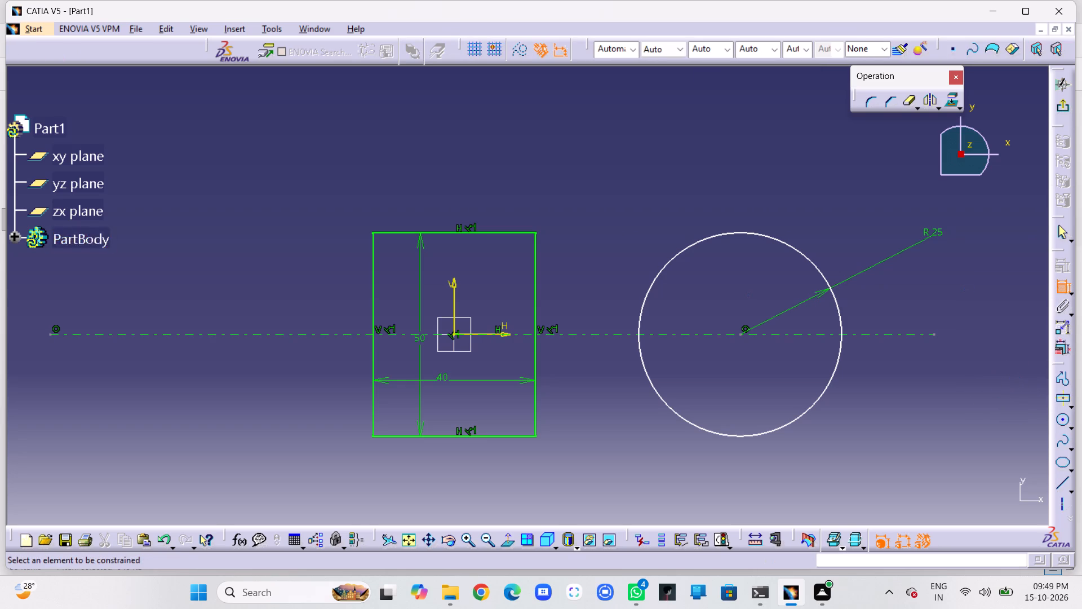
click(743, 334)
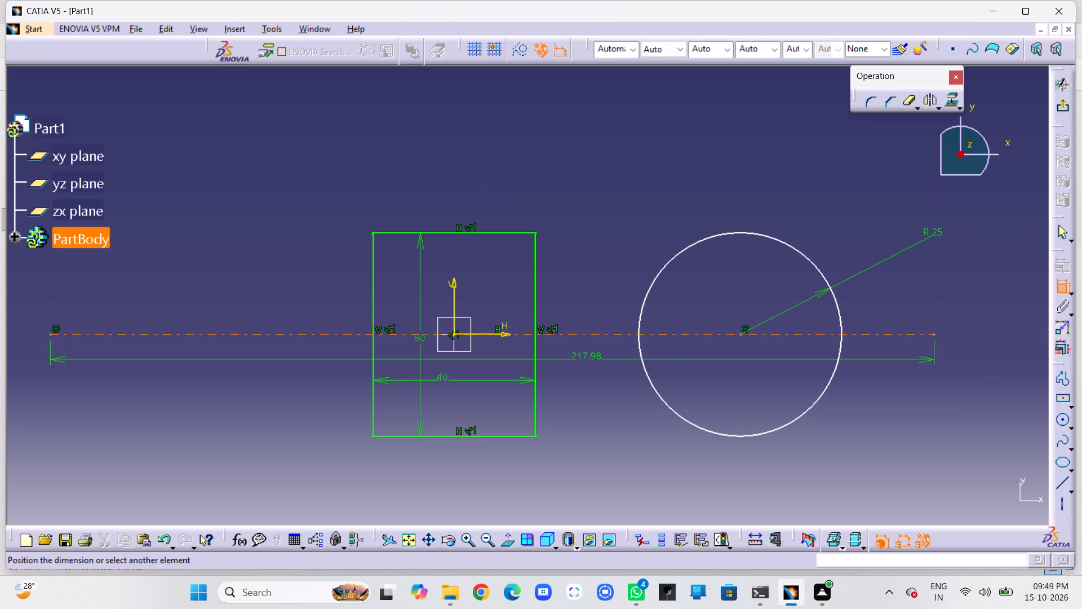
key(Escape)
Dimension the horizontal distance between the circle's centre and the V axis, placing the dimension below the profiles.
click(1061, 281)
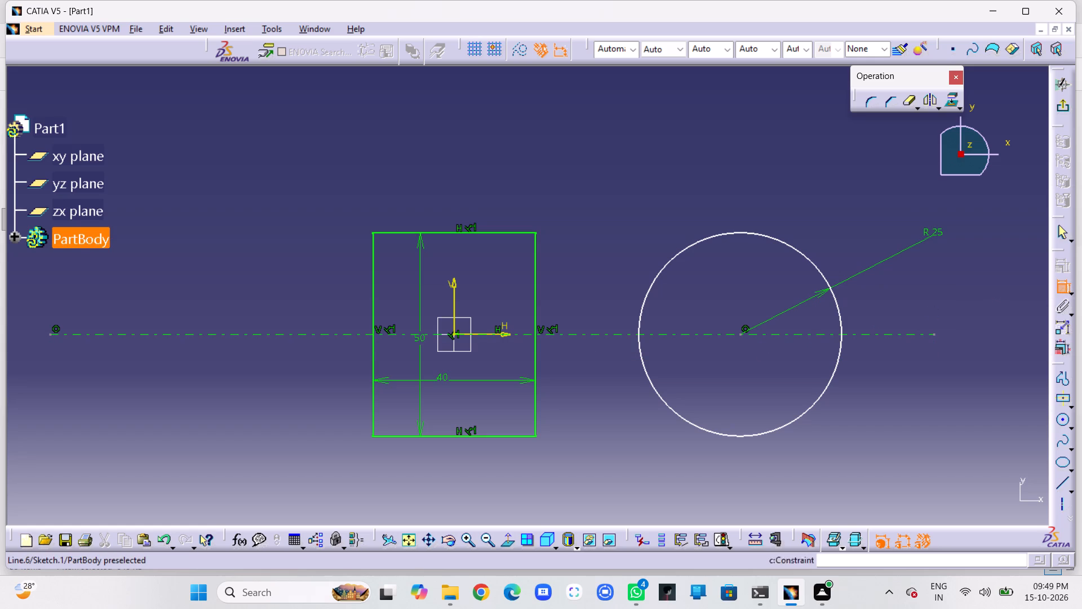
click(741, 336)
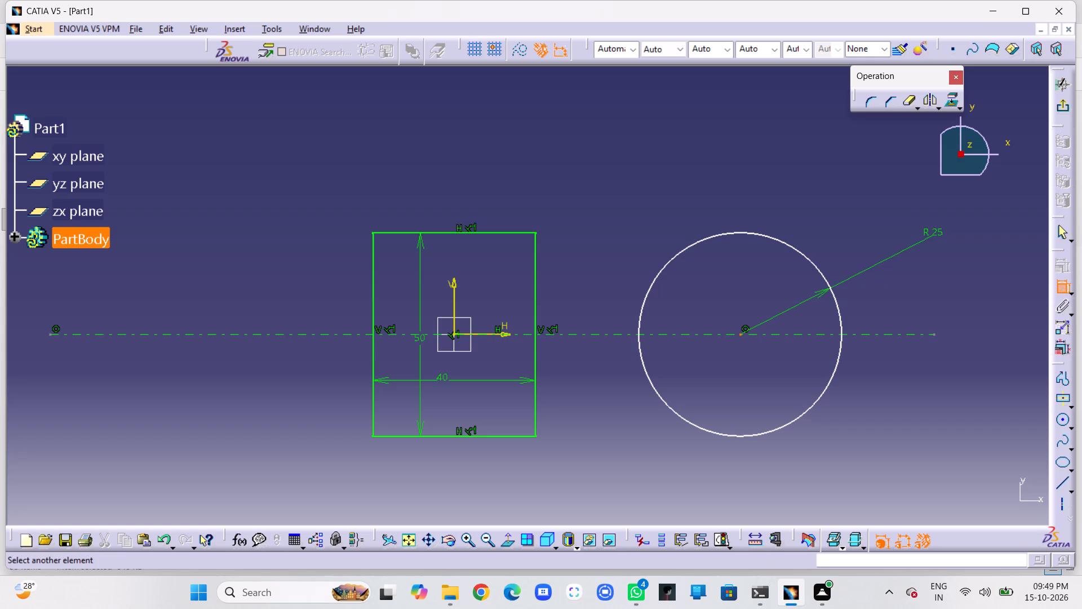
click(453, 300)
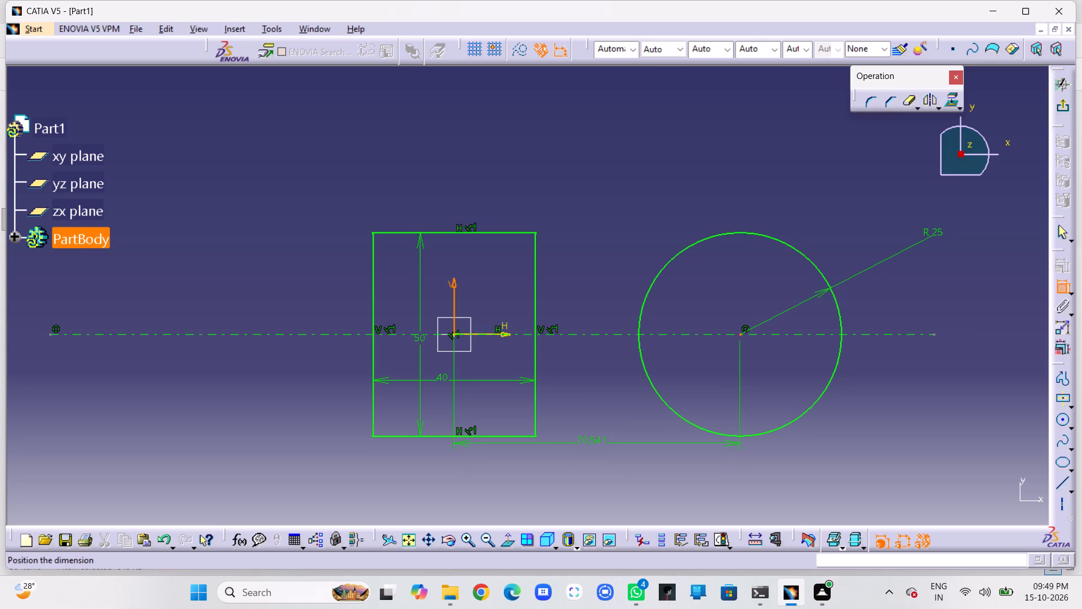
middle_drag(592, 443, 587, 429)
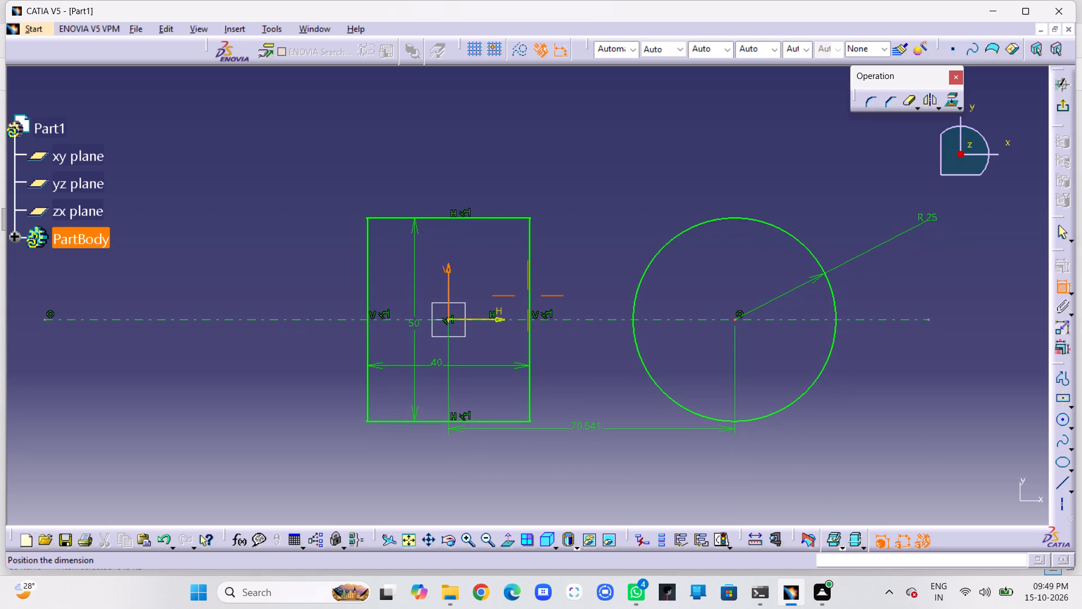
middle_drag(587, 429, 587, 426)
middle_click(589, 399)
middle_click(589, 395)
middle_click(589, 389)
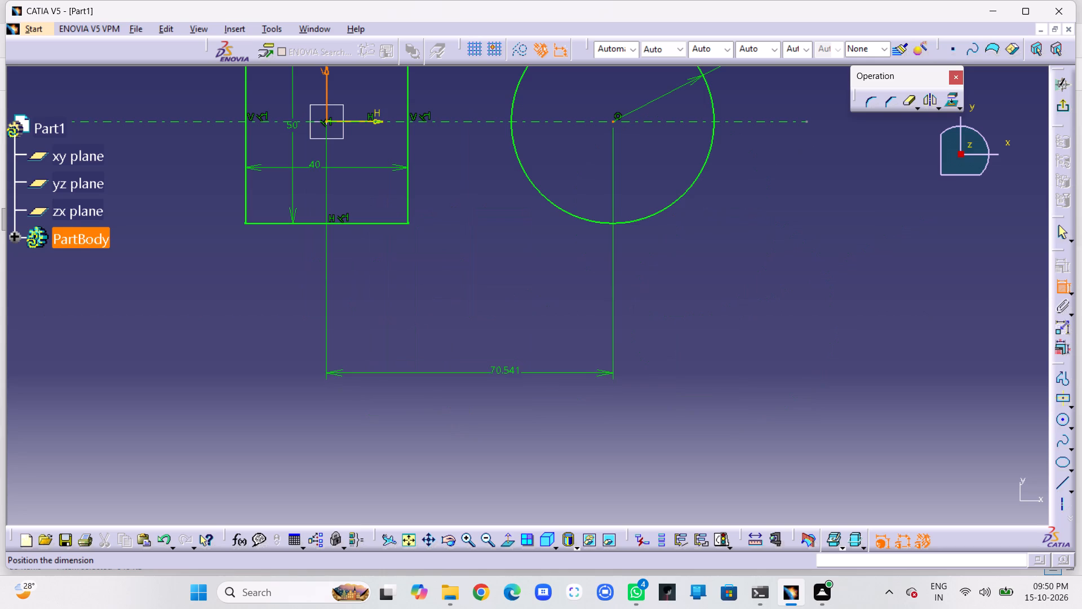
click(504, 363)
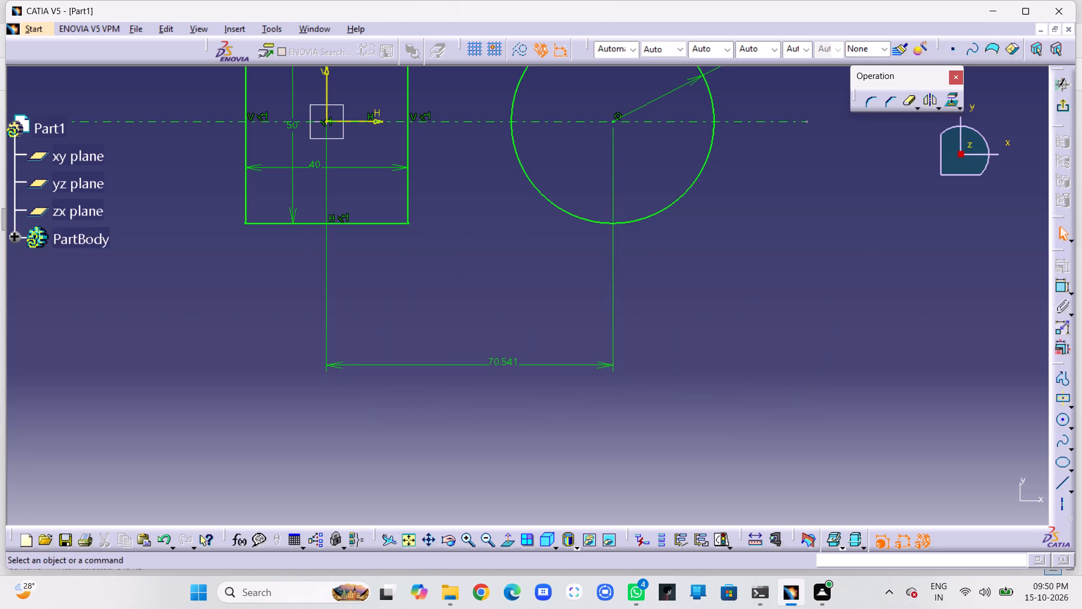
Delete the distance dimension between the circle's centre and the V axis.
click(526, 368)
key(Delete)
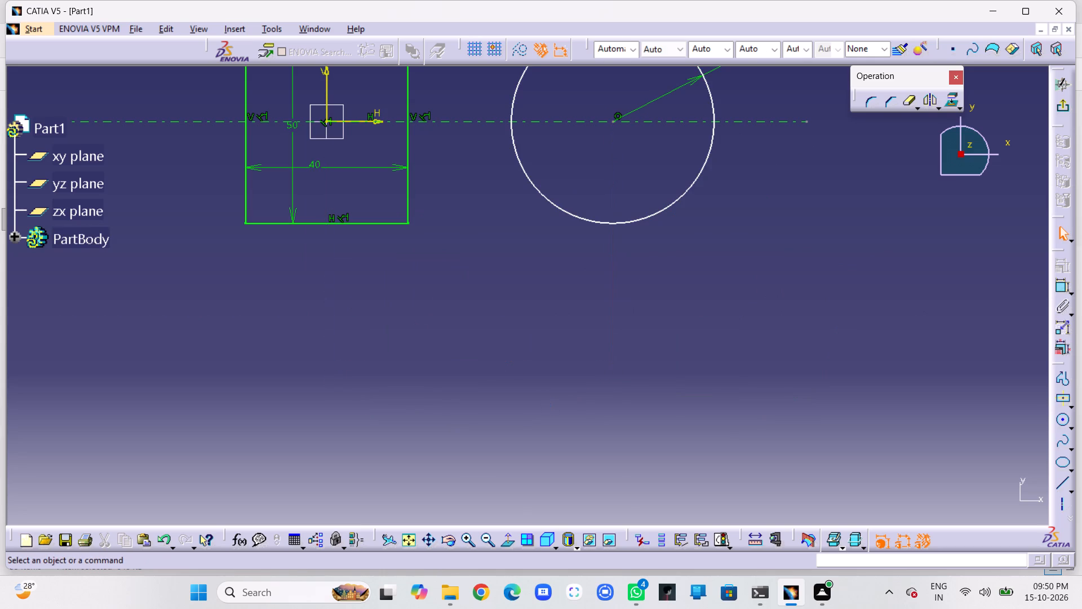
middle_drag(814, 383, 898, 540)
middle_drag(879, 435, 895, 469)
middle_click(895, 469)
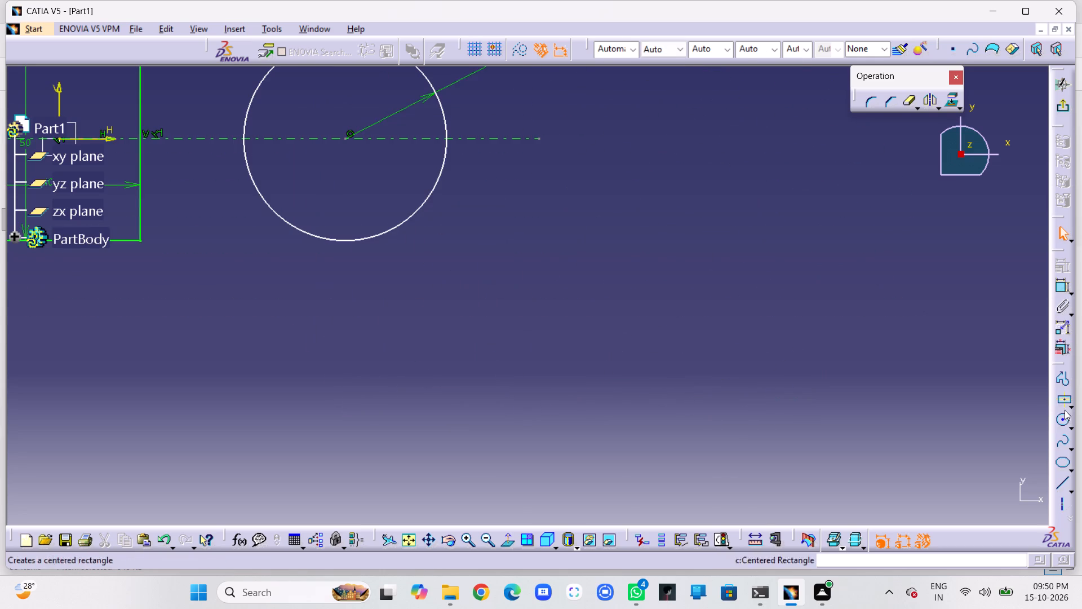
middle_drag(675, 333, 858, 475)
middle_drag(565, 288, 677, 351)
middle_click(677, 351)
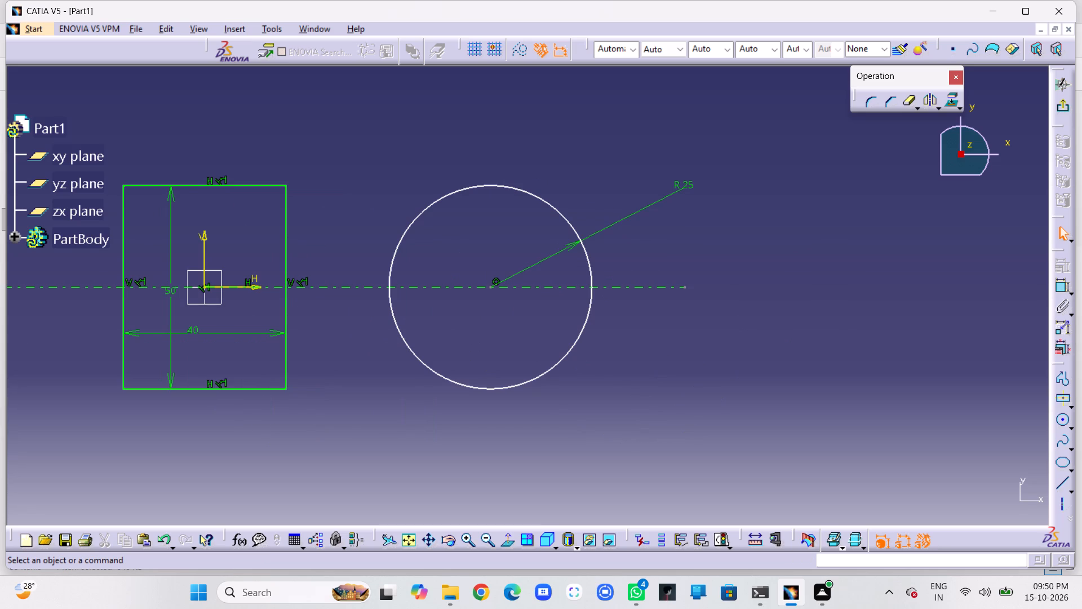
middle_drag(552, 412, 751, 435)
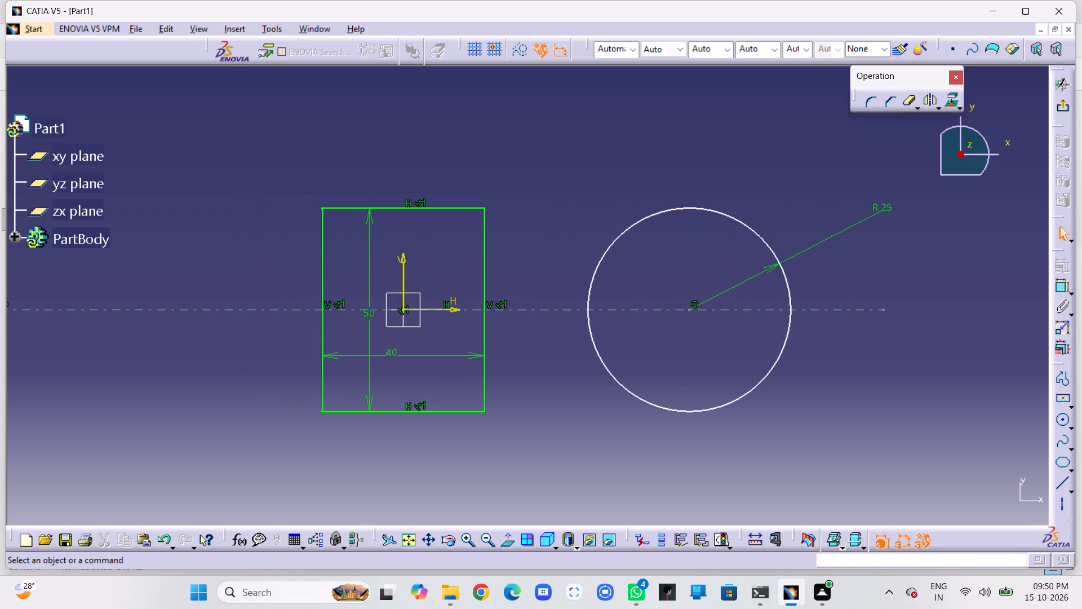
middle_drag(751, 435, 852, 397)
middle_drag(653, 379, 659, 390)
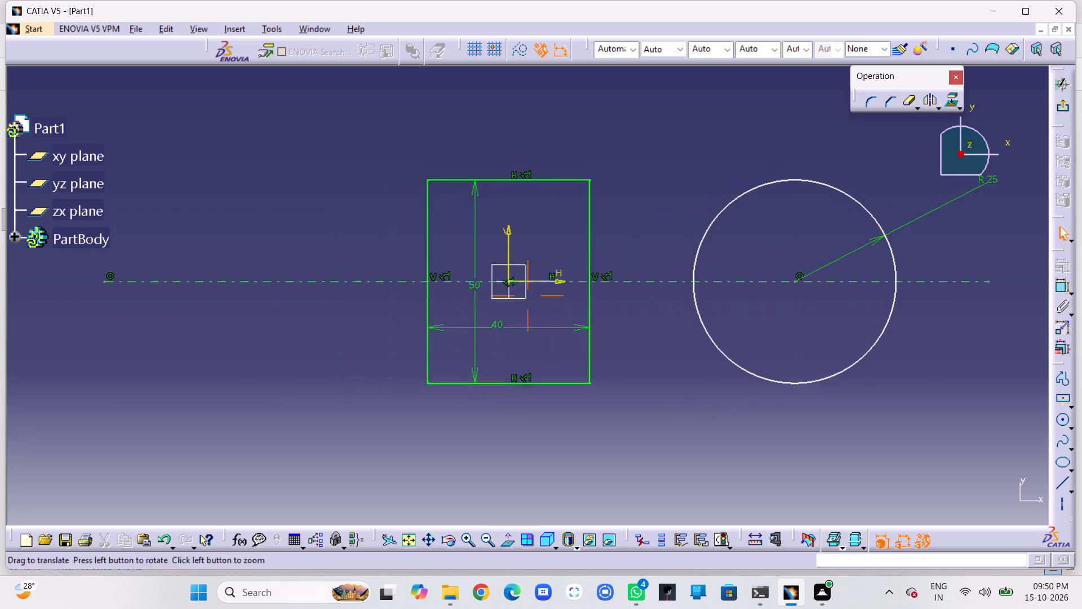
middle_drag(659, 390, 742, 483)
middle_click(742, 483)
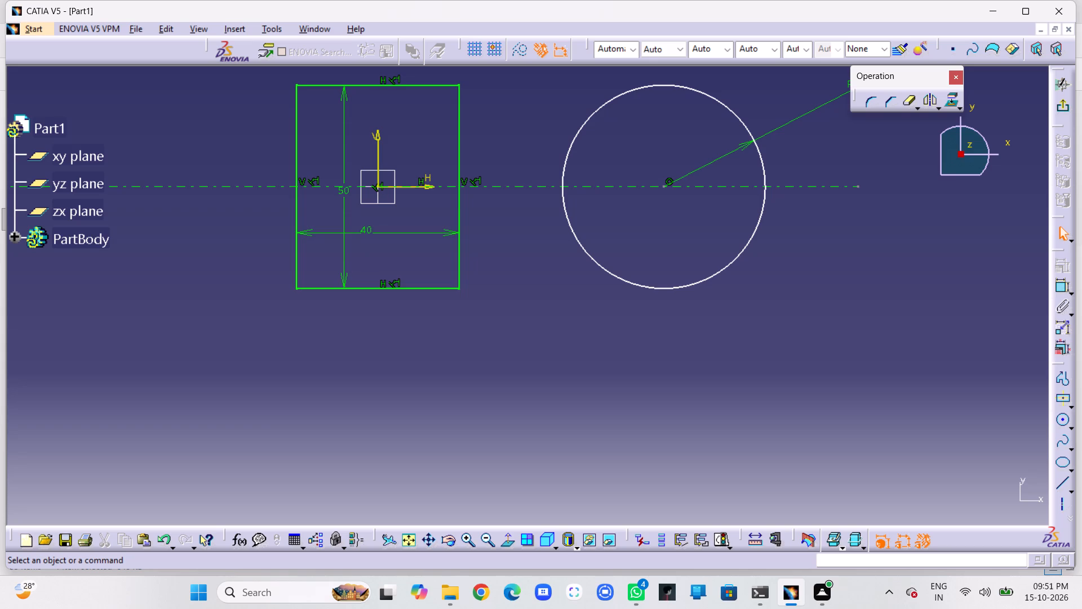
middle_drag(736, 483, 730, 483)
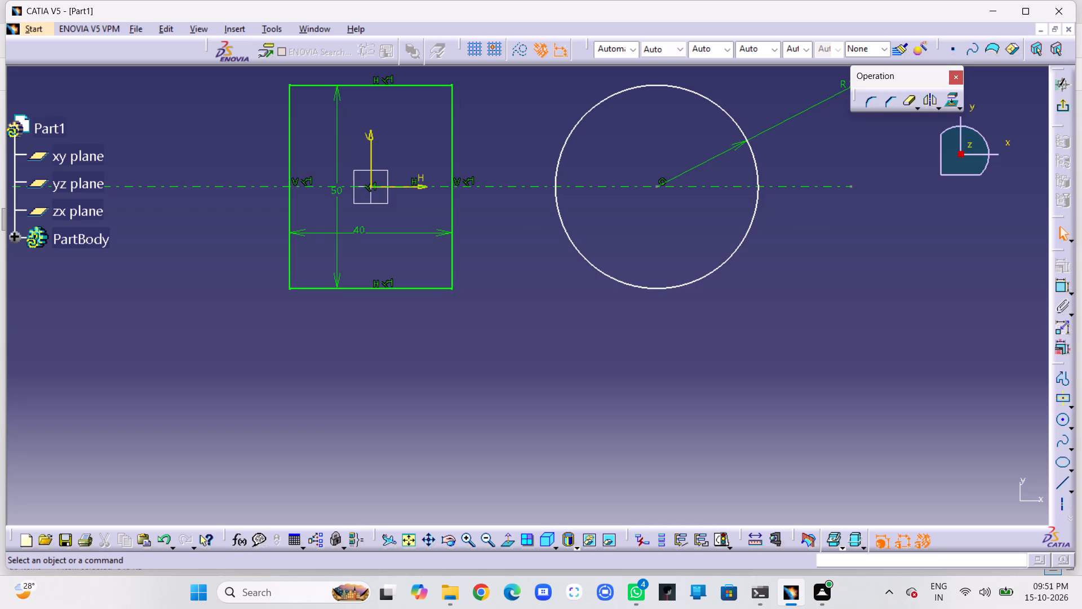
Draw a circle of about 20 mm radius above the gap between the rectangle and the 25 mm radius circle.
middle_drag(526, 349, 614, 435)
middle_drag(610, 373, 638, 423)
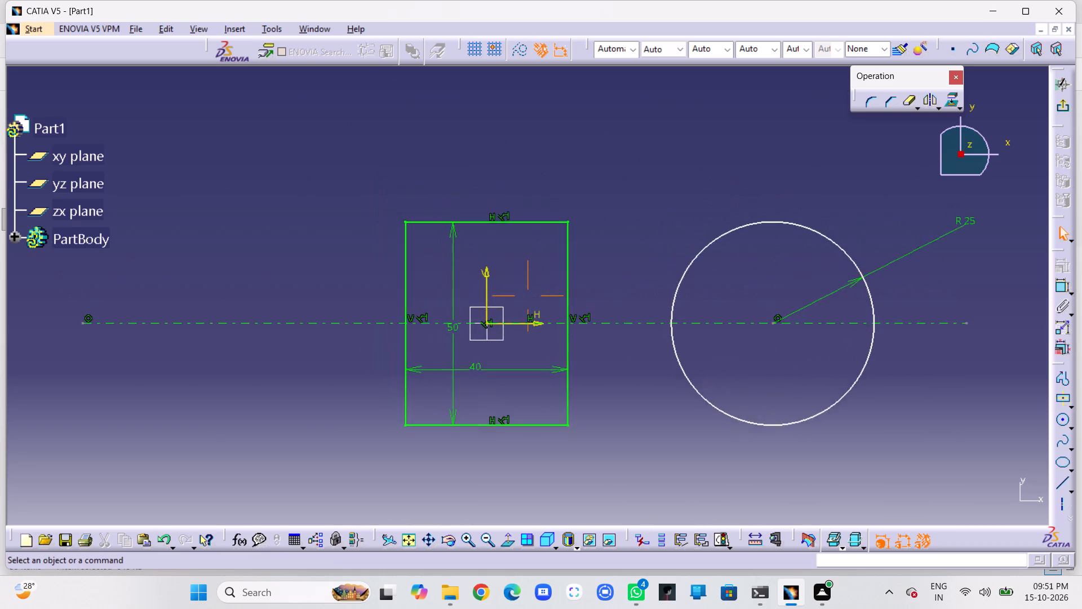
middle_drag(638, 423, 643, 435)
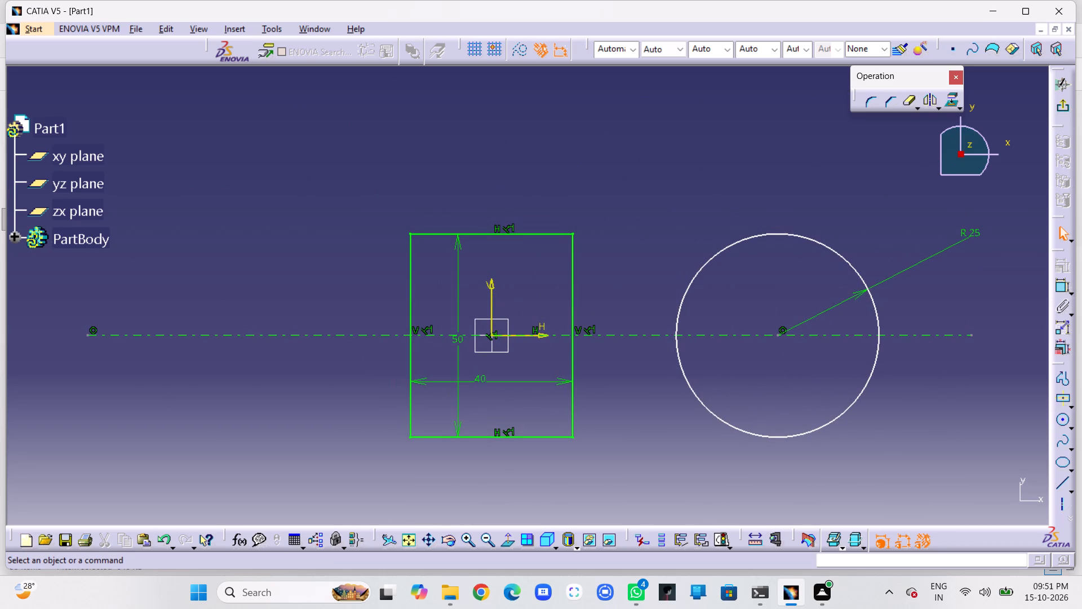
middle_drag(643, 435, 666, 451)
middle_drag(656, 415, 633, 407)
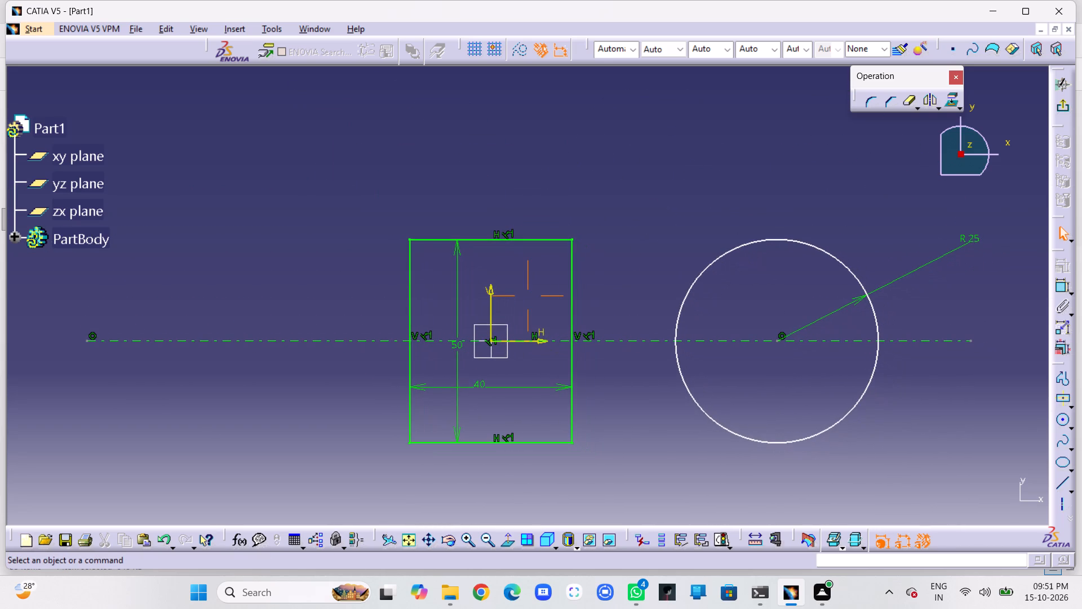
middle_drag(633, 407, 632, 406)
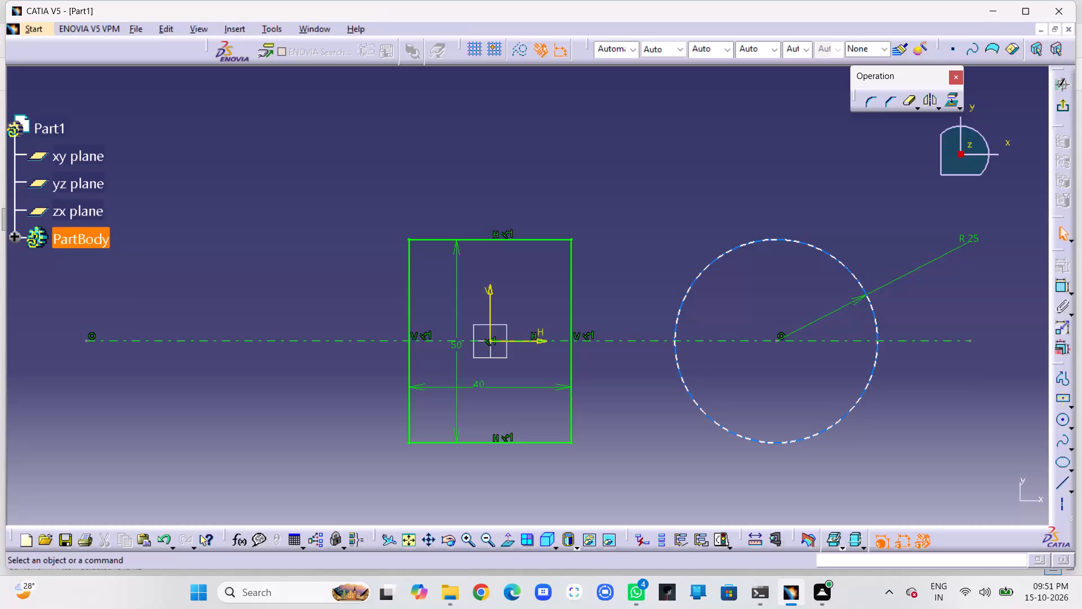
click(1063, 417)
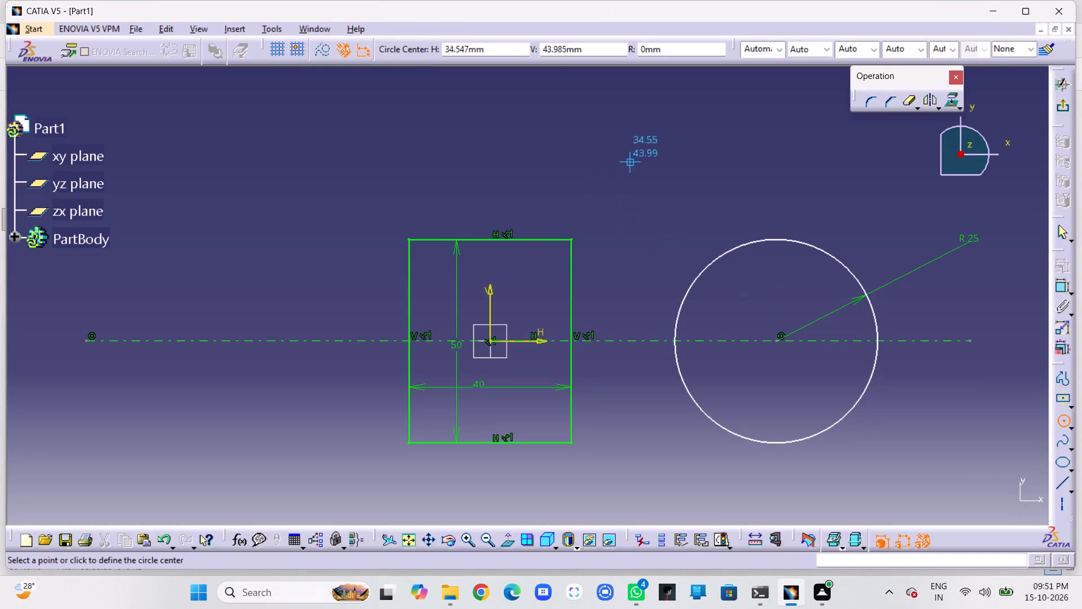
click(638, 145)
click(682, 216)
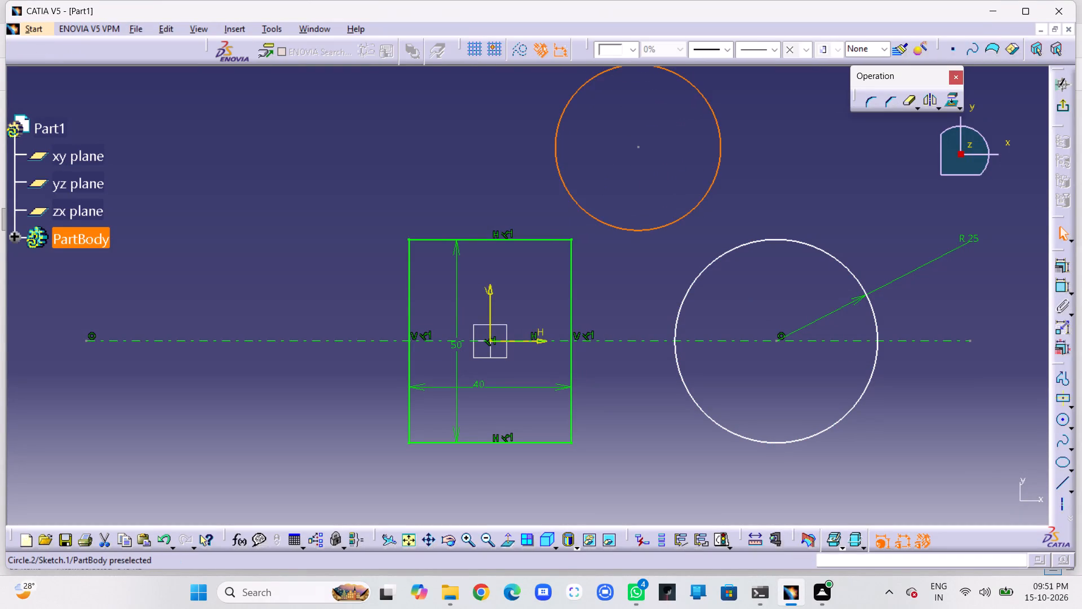
Dimension the new upper circle's radius and set it to 110 mm.
click(1065, 285)
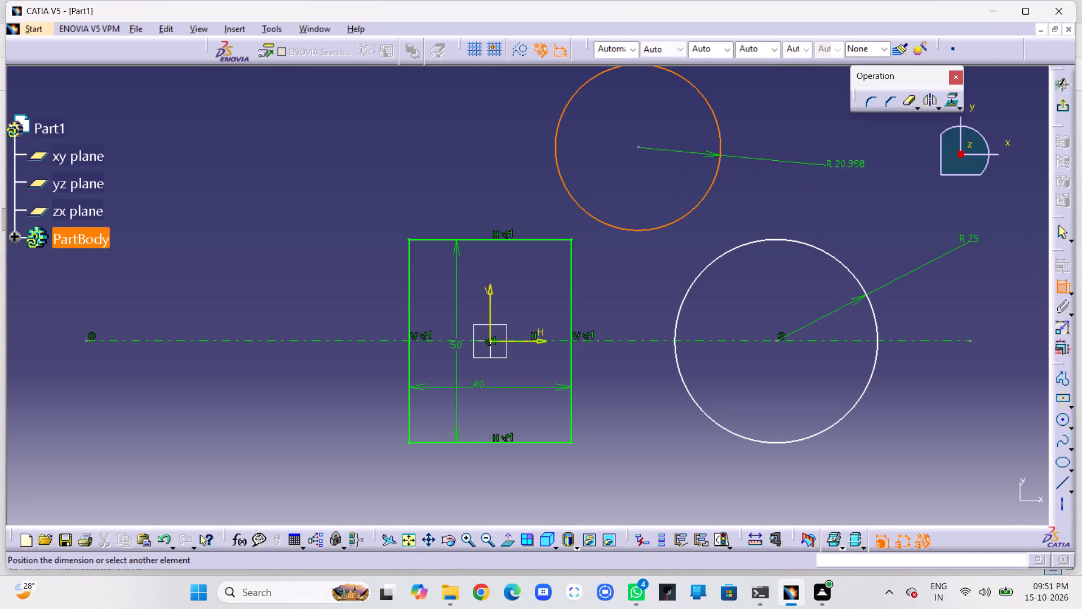
click(777, 94)
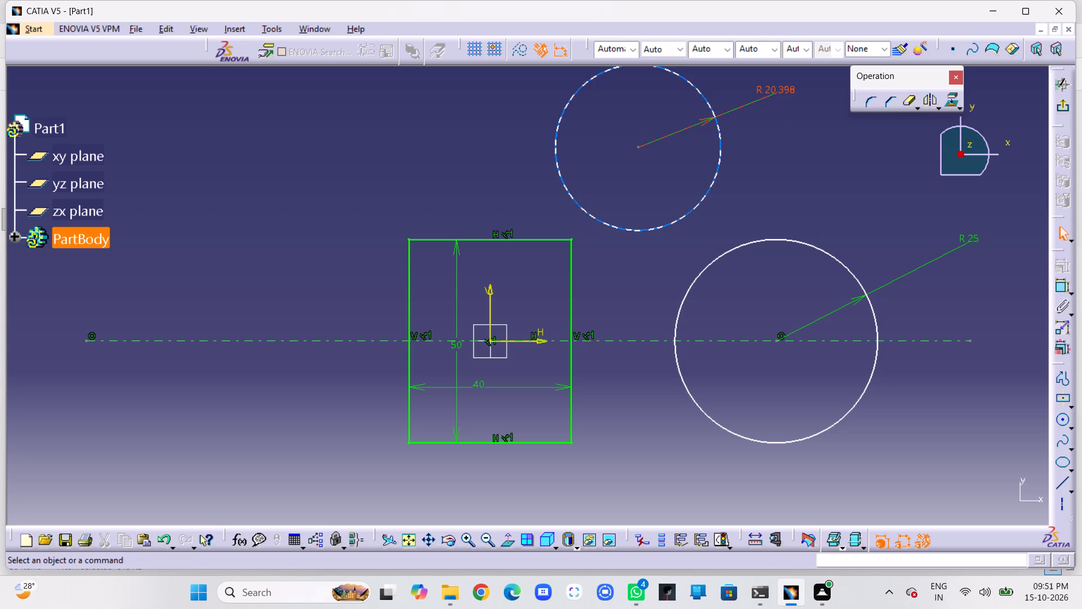
double_click(786, 90)
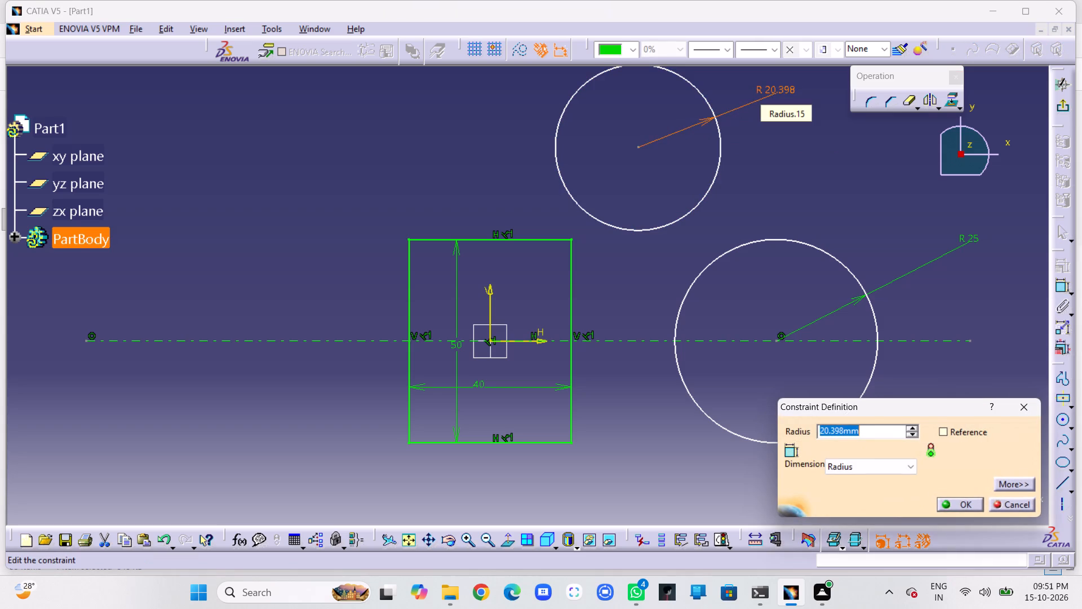
text(11)
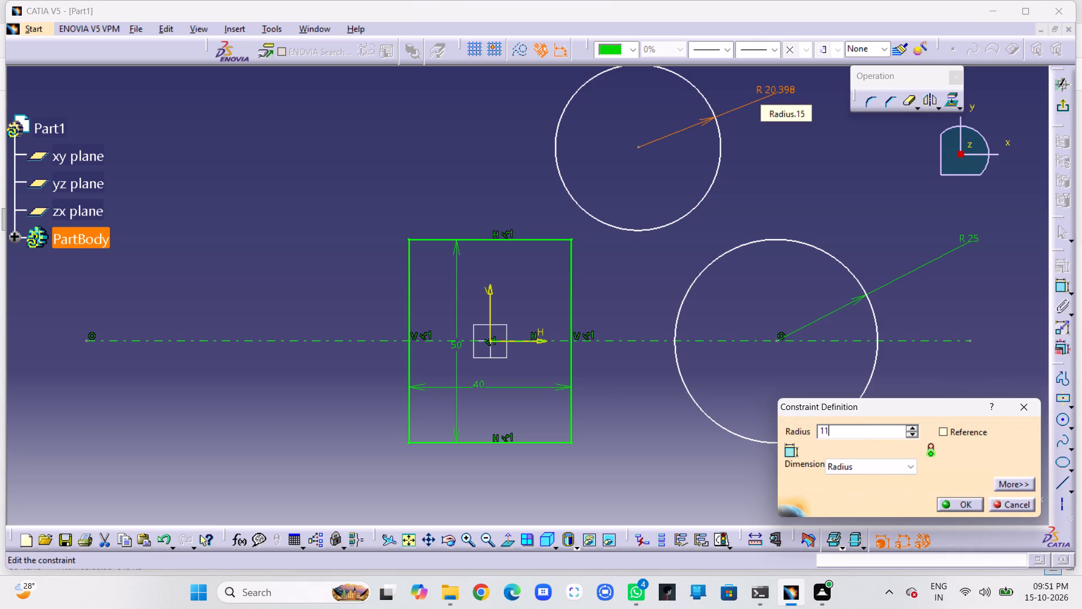
key(0)
key(Return)
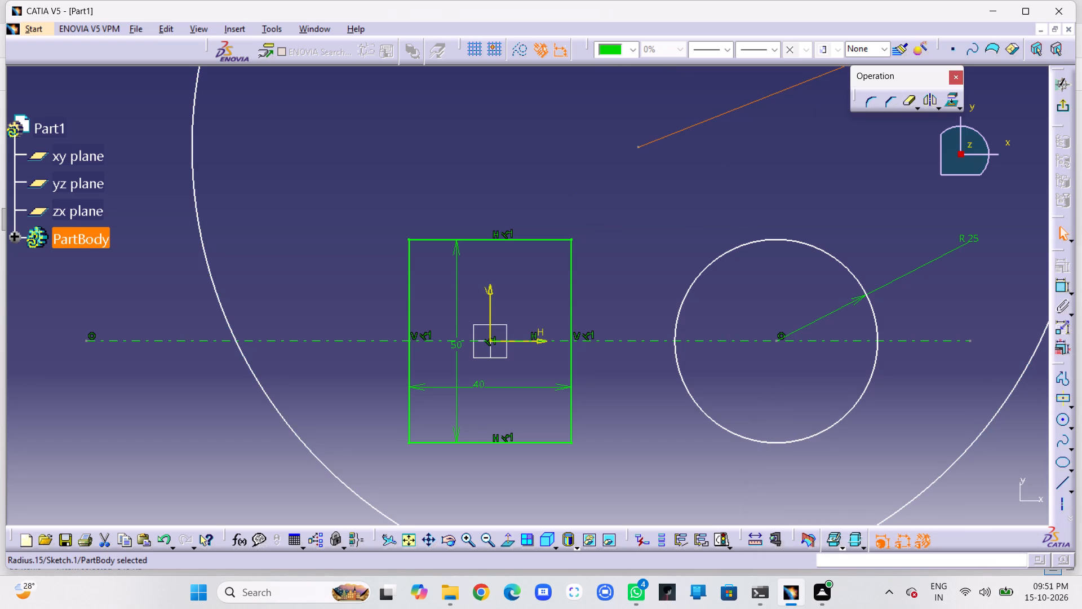
Move the 110 mm radius circle upward so its lower arc crosses the rectangle's upper part and clears the 25 mm radius circle.
drag(640, 145, 648, 36)
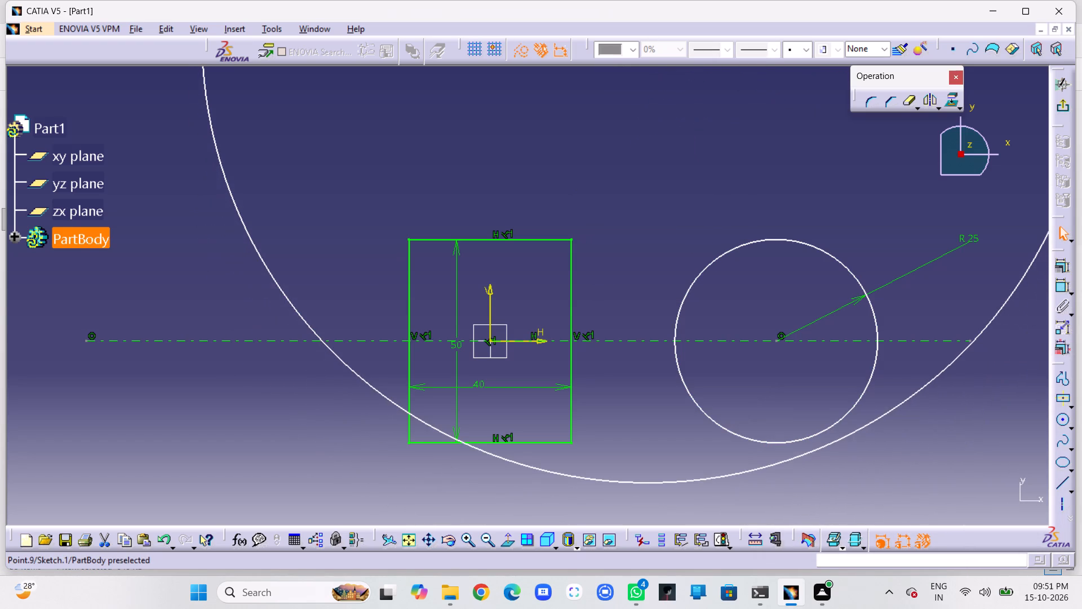
drag(706, 479, 642, 194)
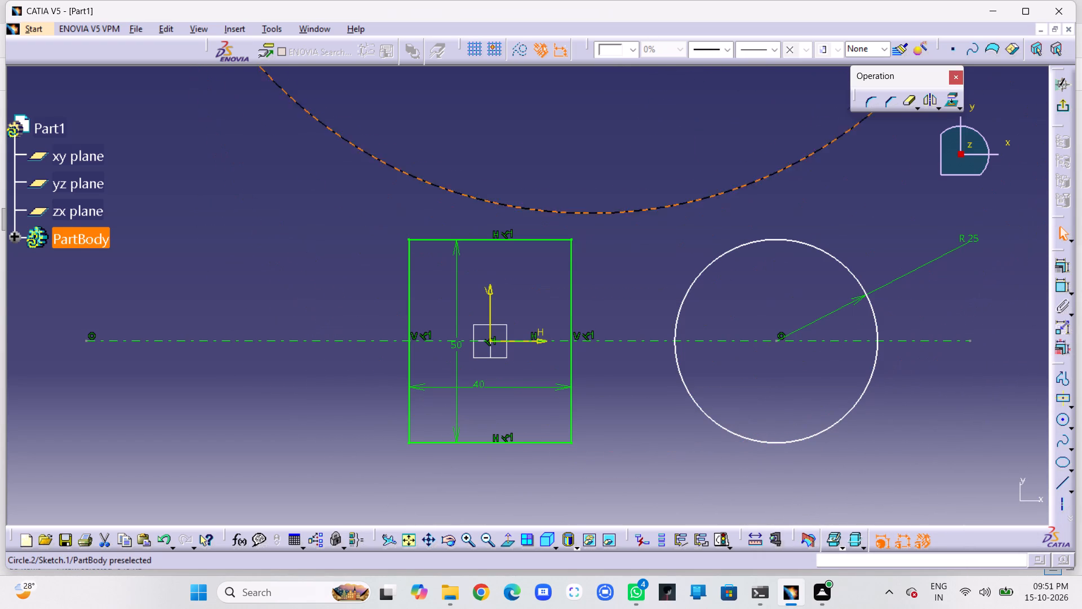
drag(642, 194, 717, 239)
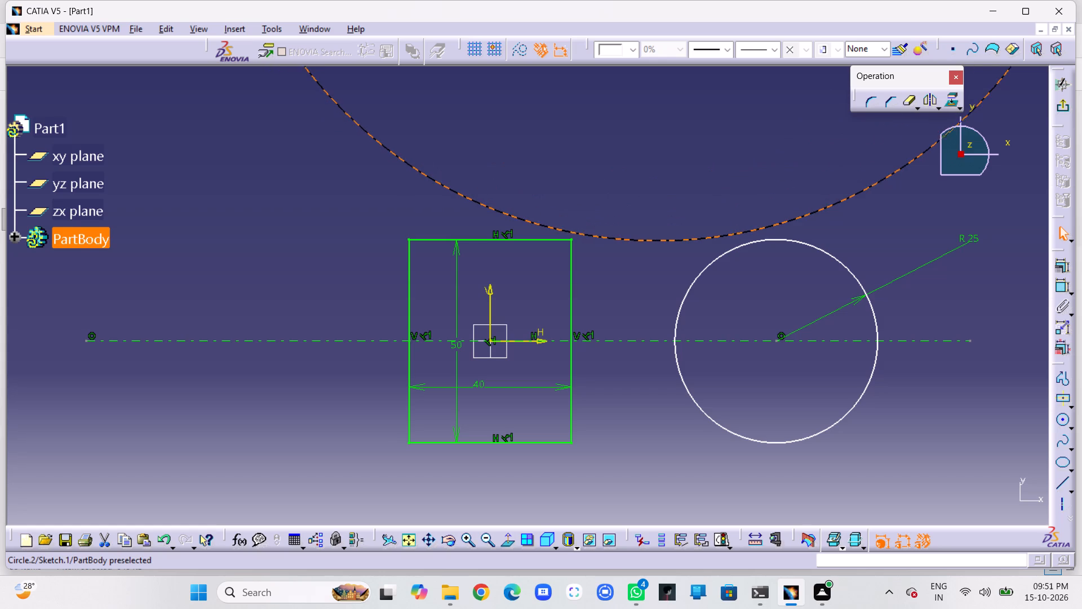
drag(717, 239, 719, 220)
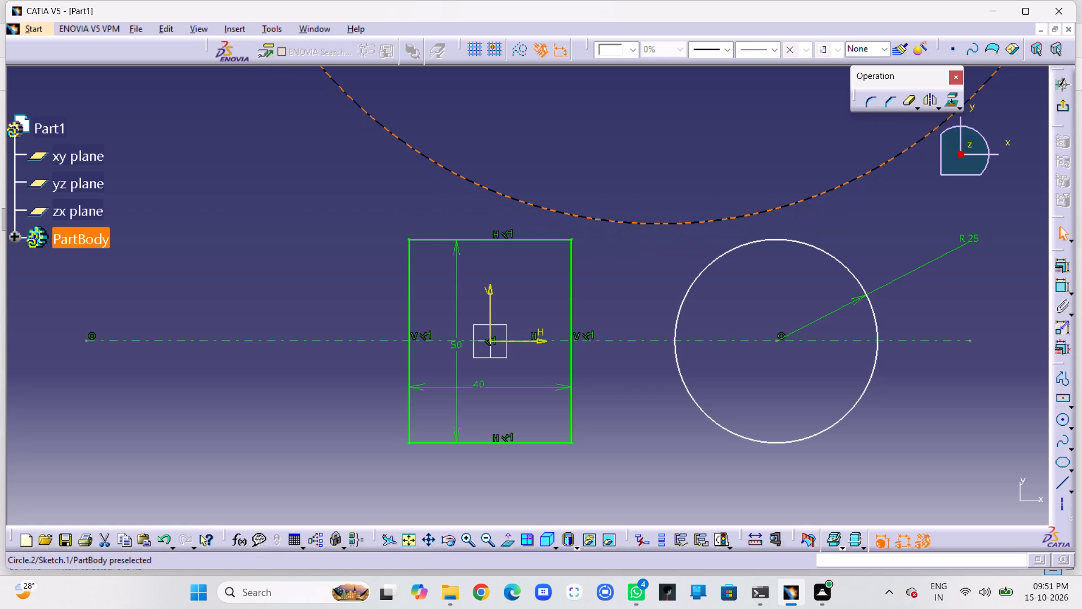
drag(719, 220, 719, 215)
drag(642, 220, 632, 247)
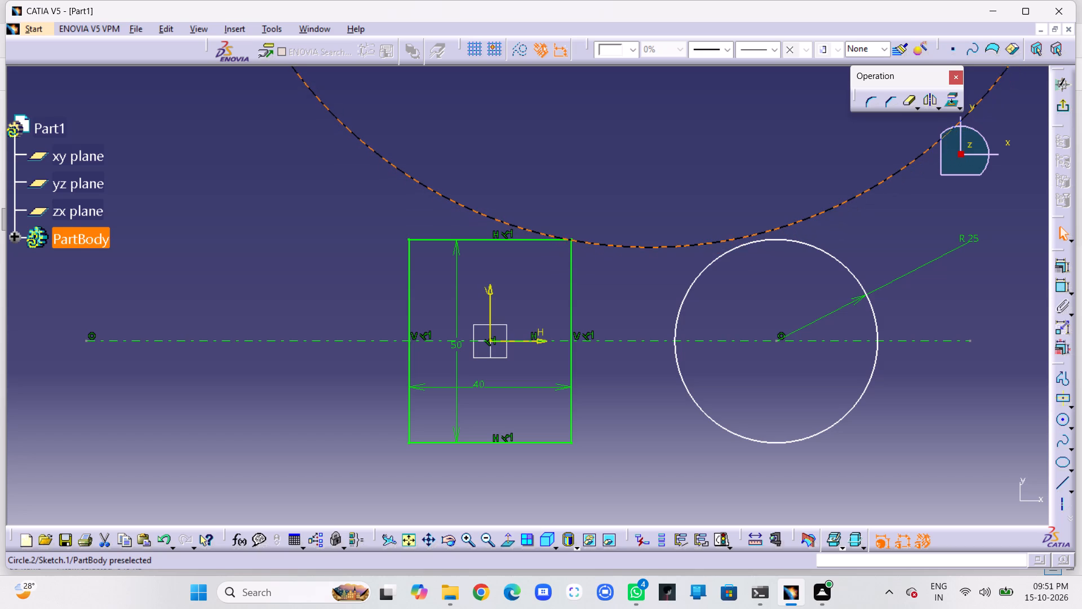
drag(632, 247, 631, 244)
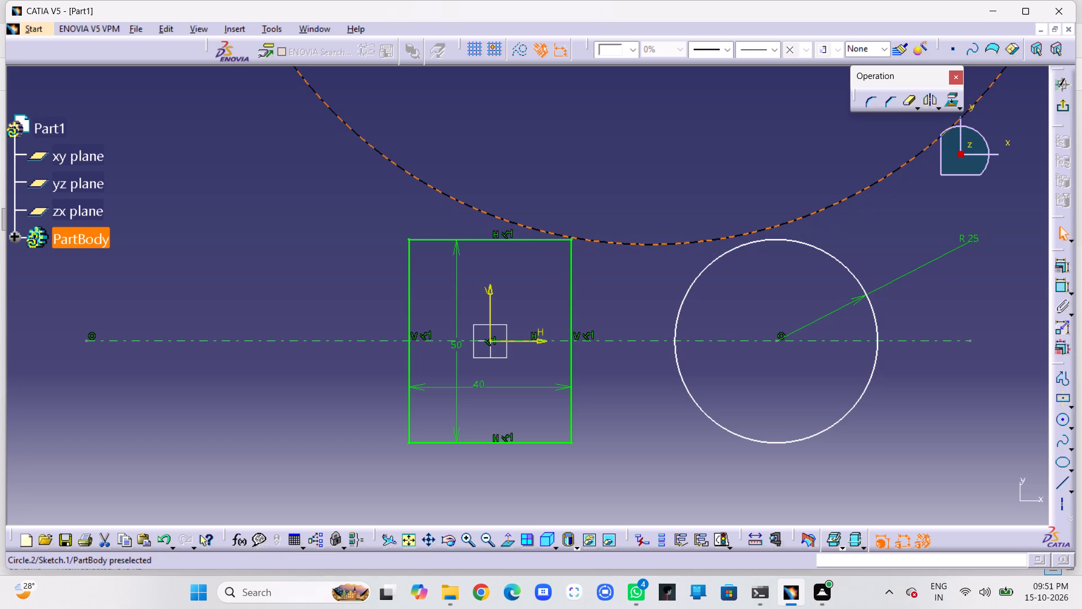
drag(631, 244, 627, 272)
drag(640, 273, 632, 297)
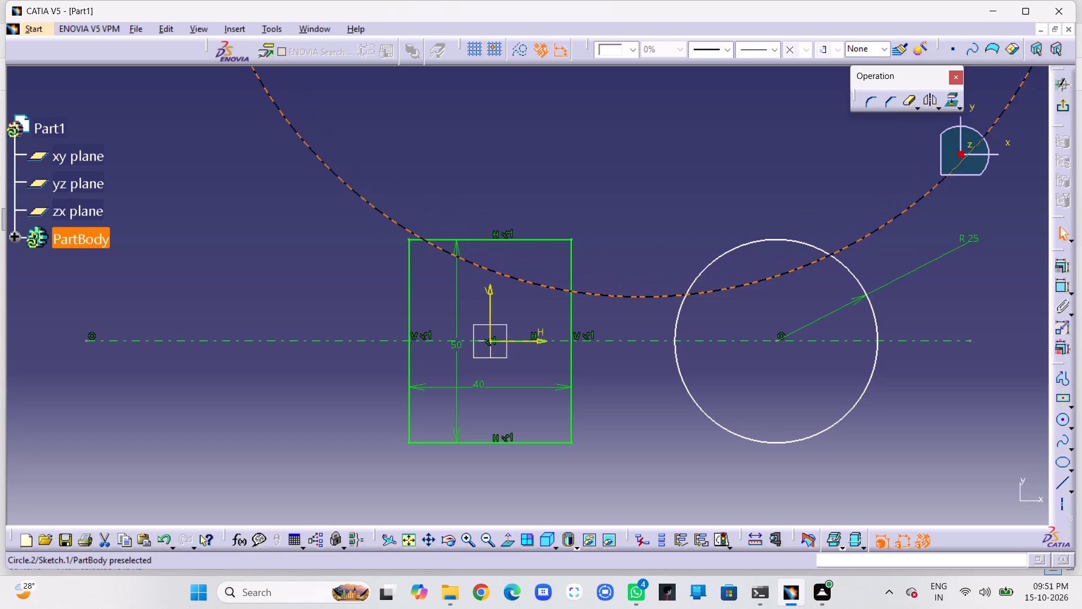
drag(632, 297, 627, 286)
drag(856, 230, 855, 209)
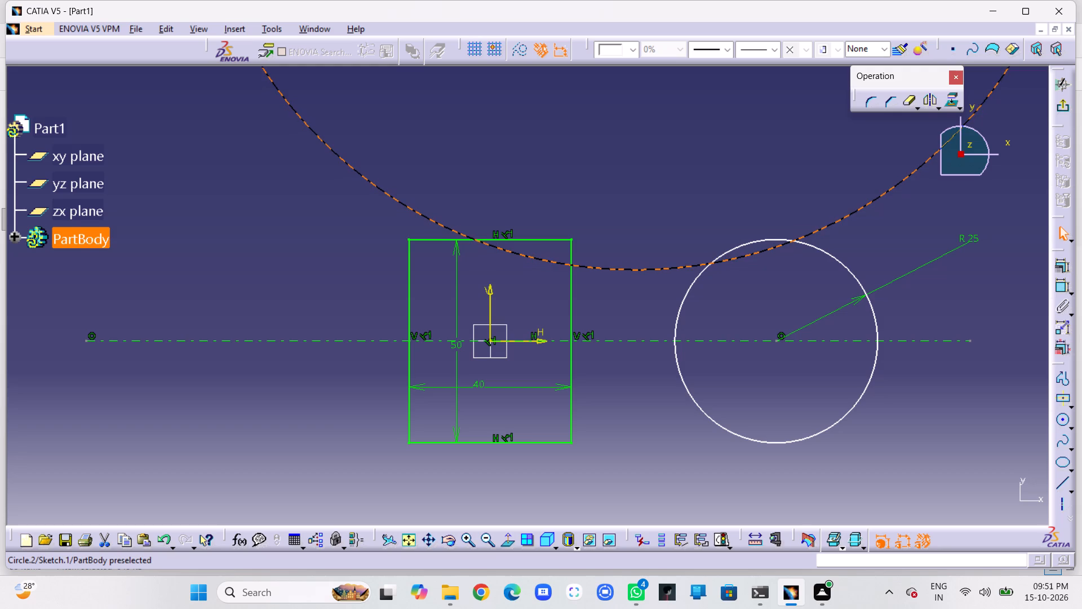
drag(855, 209, 702, 261)
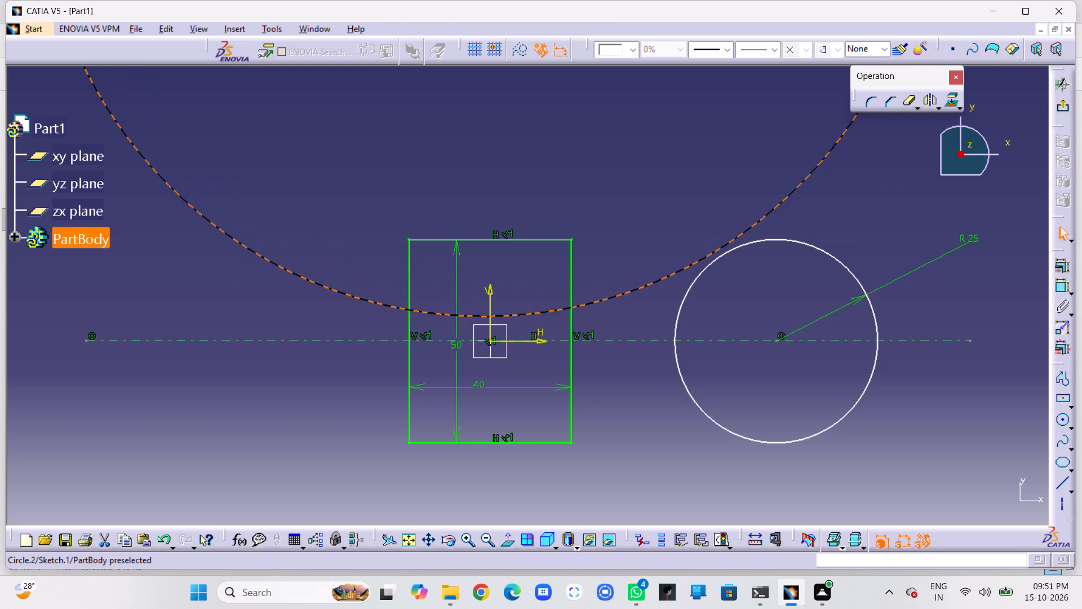
drag(702, 261, 756, 233)
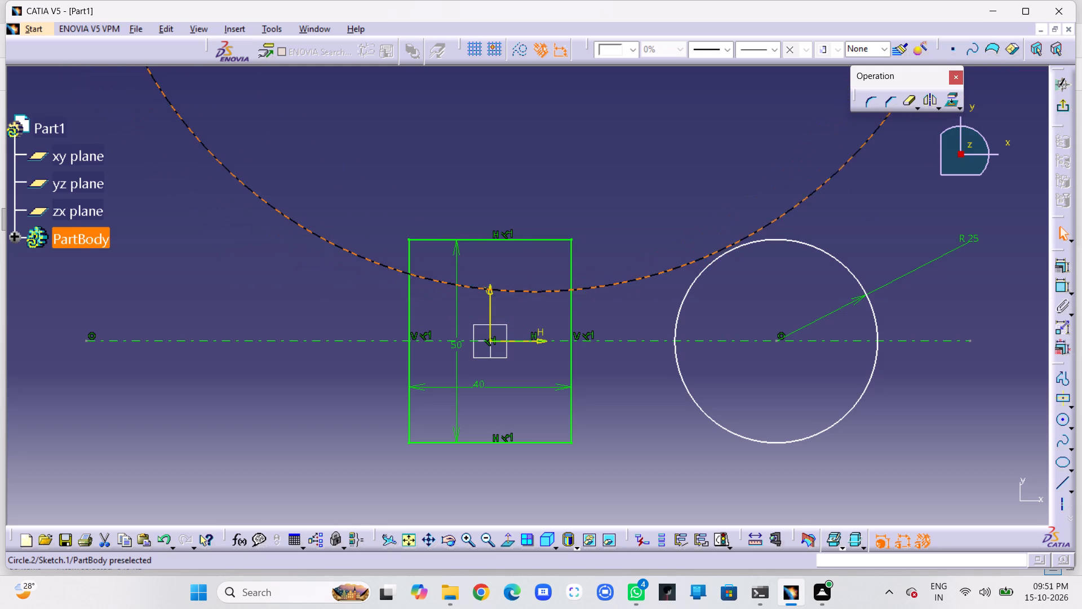
drag(756, 233, 793, 219)
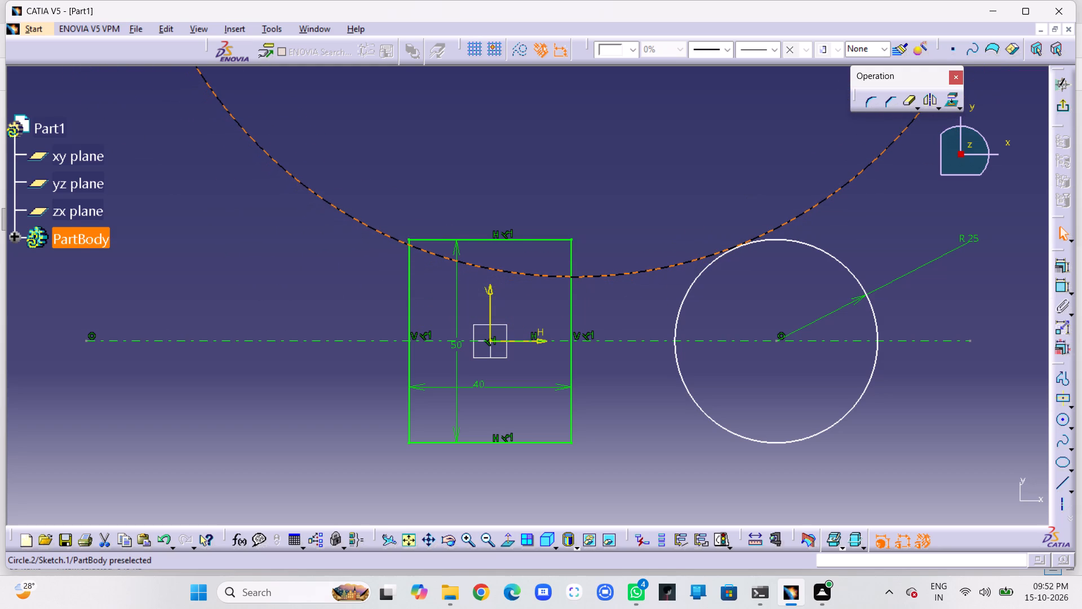
drag(793, 219, 751, 212)
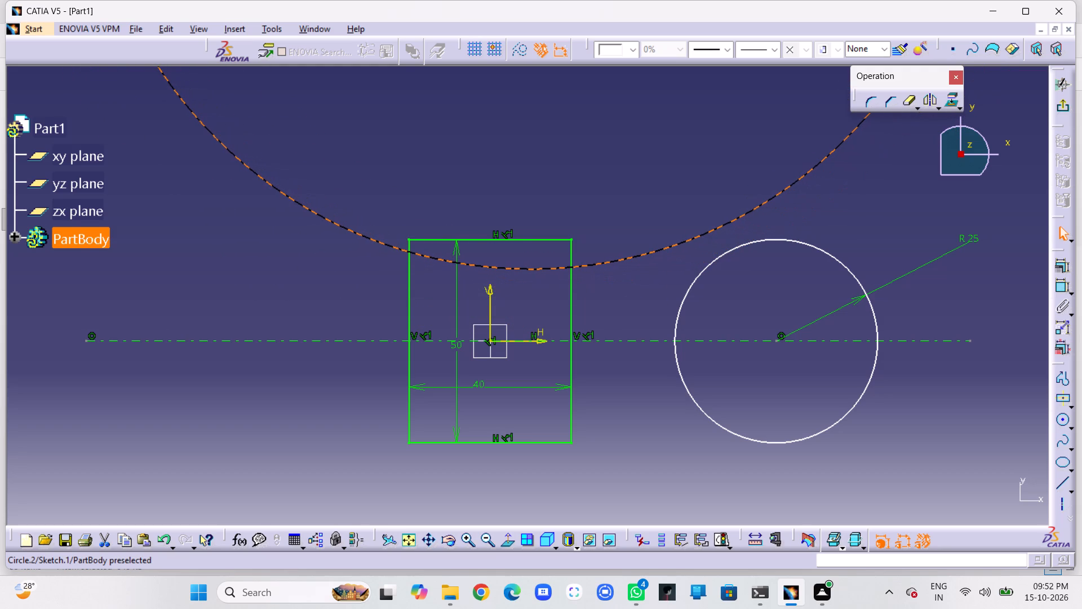
drag(751, 212, 749, 206)
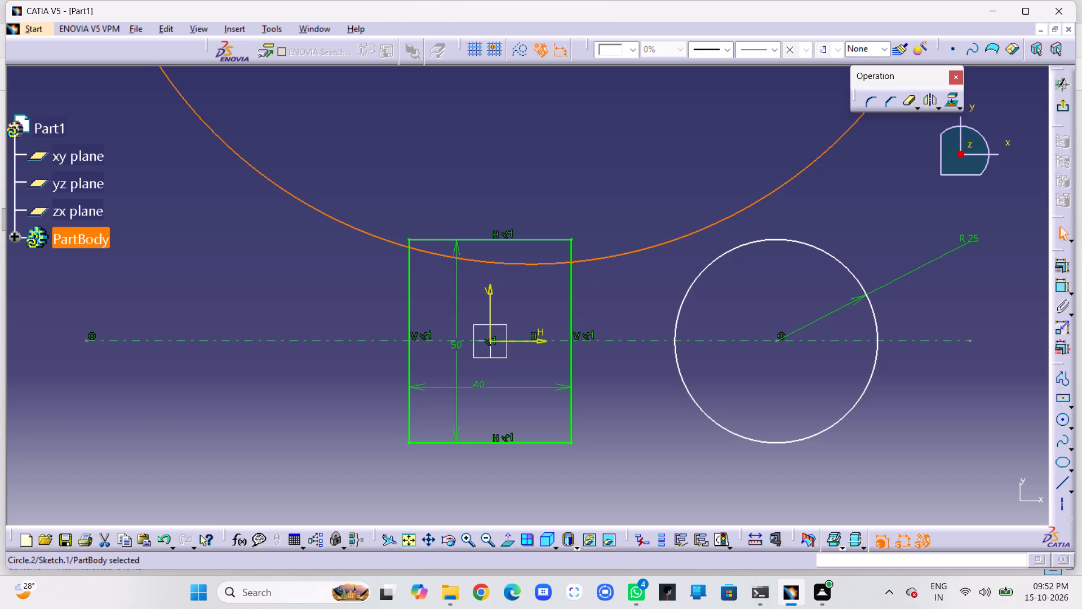
click(655, 413)
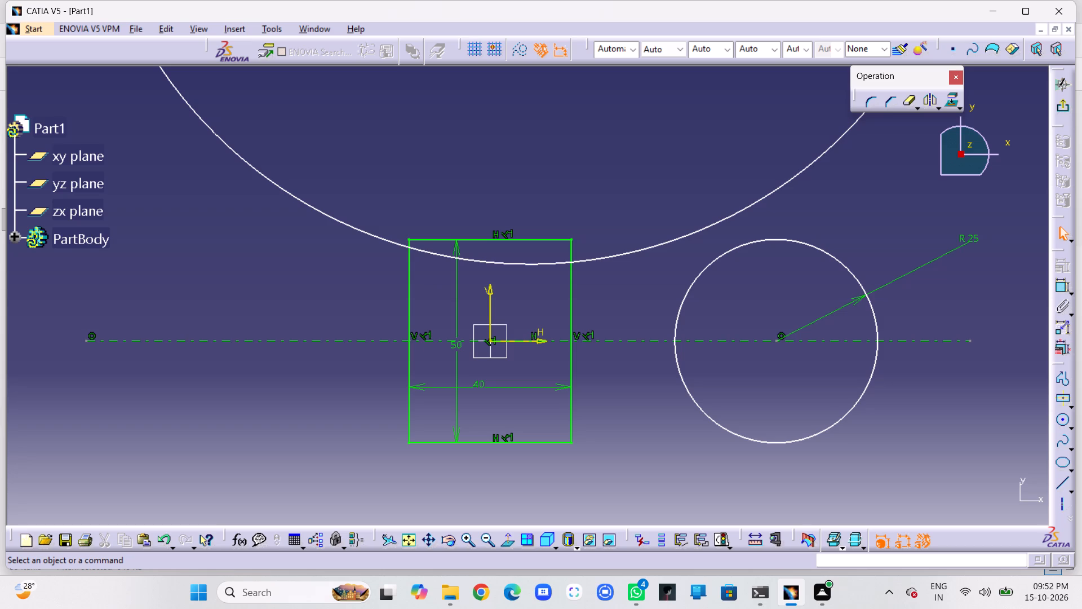
Draw a small circle of about 3 mm radius inside the rectangle near its lower-left corner.
middle_drag(648, 412, 764, 365)
middle_click(764, 365)
middle_drag(537, 361, 546, 366)
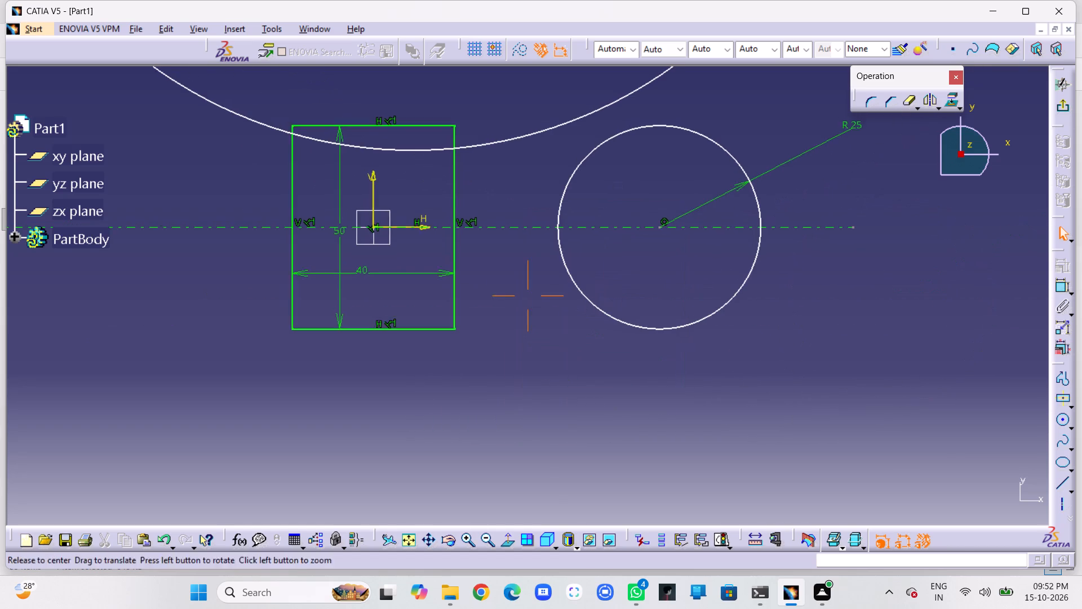
middle_drag(546, 366, 793, 462)
click(1061, 420)
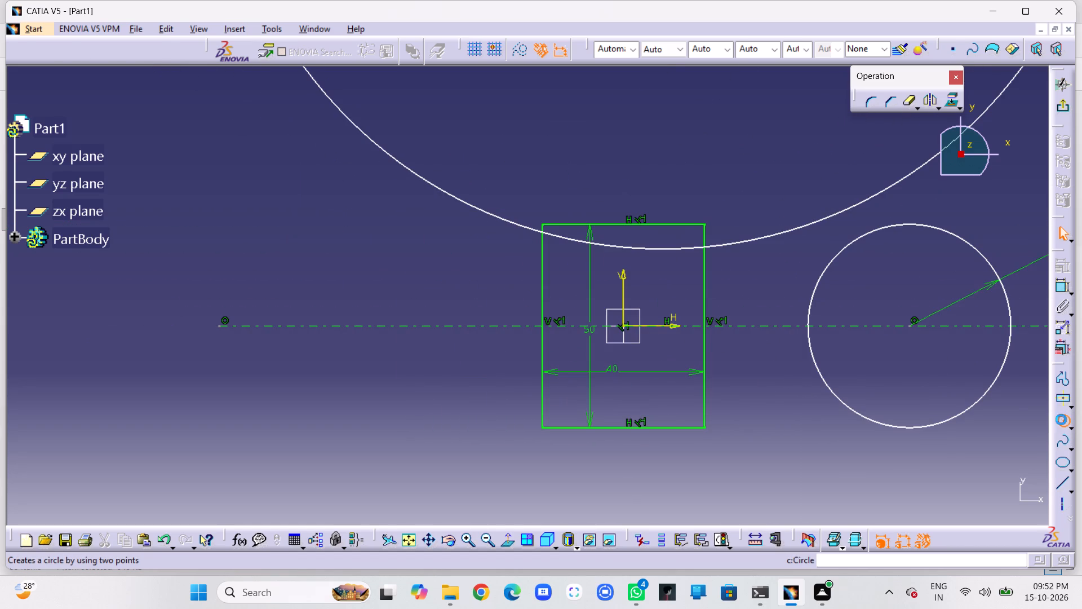
click(569, 403)
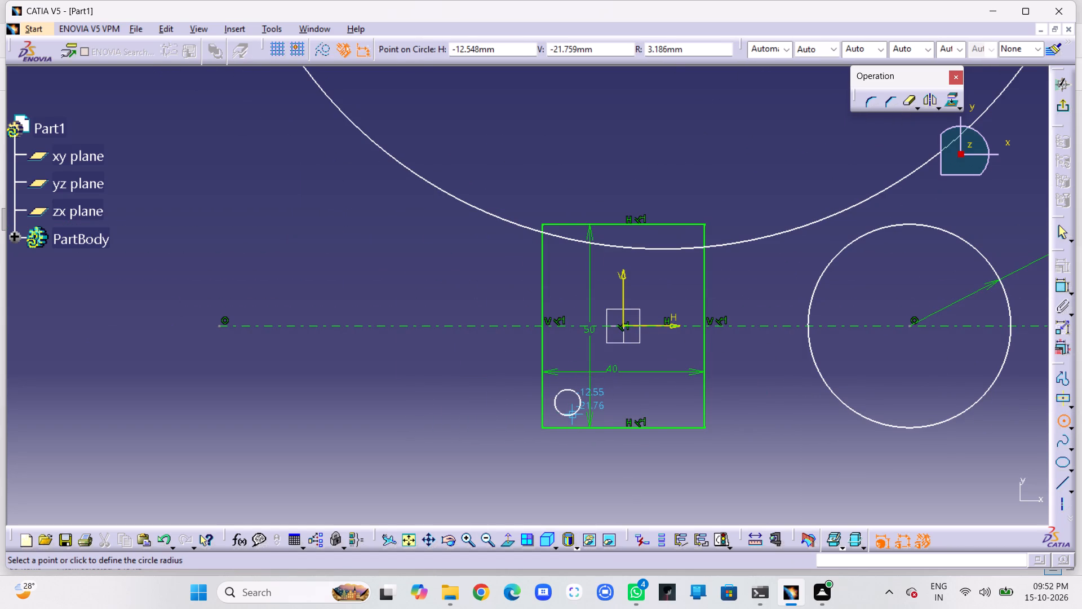
click(574, 413)
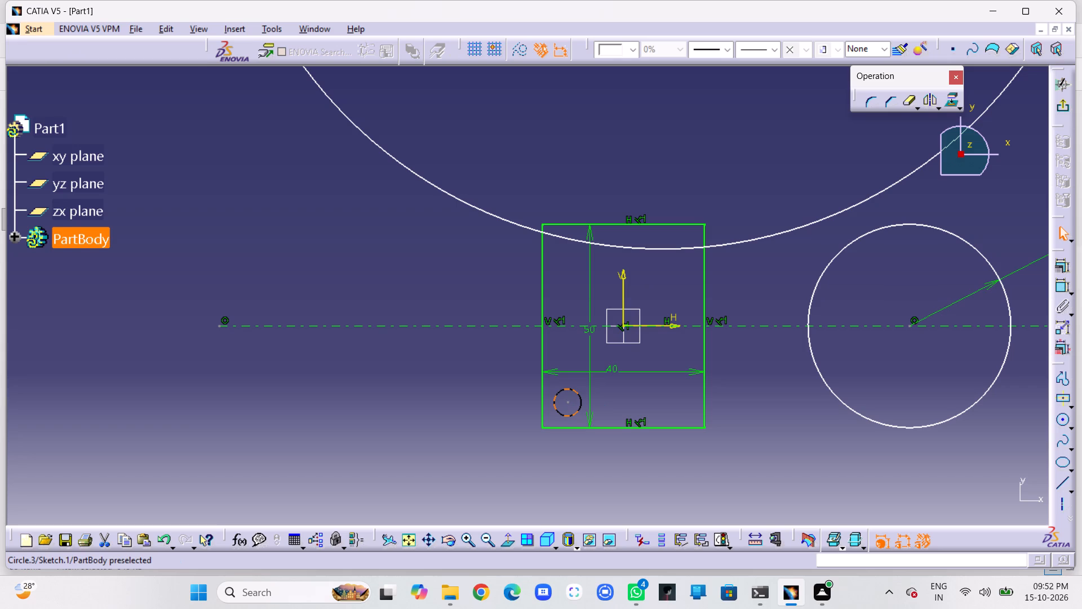
Draw a second small circle of about 2.4 mm radius inside the rectangle near its upper-left corner.
click(1063, 420)
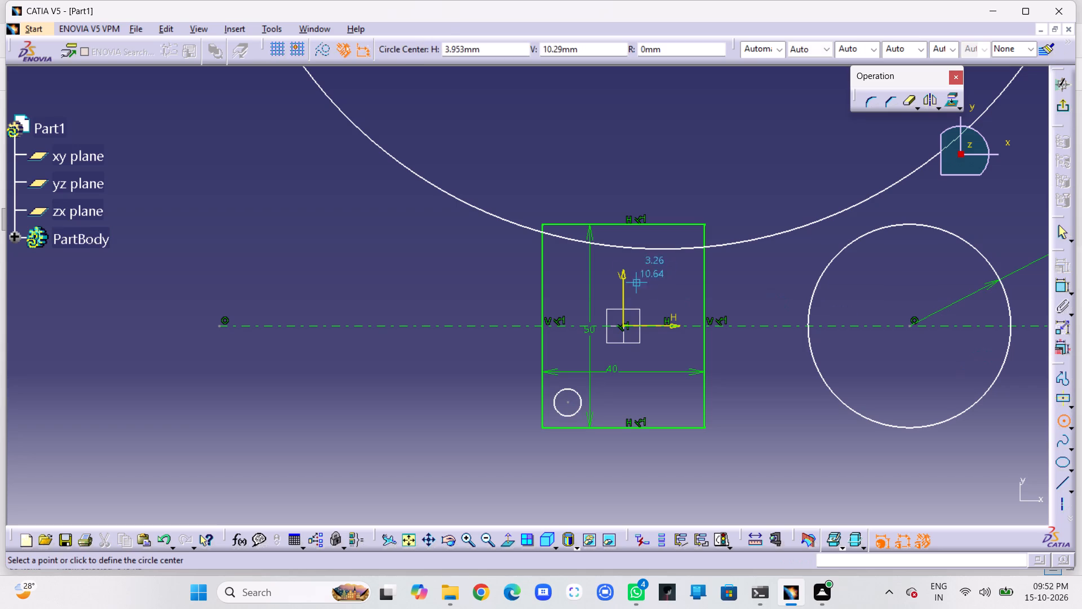
click(564, 255)
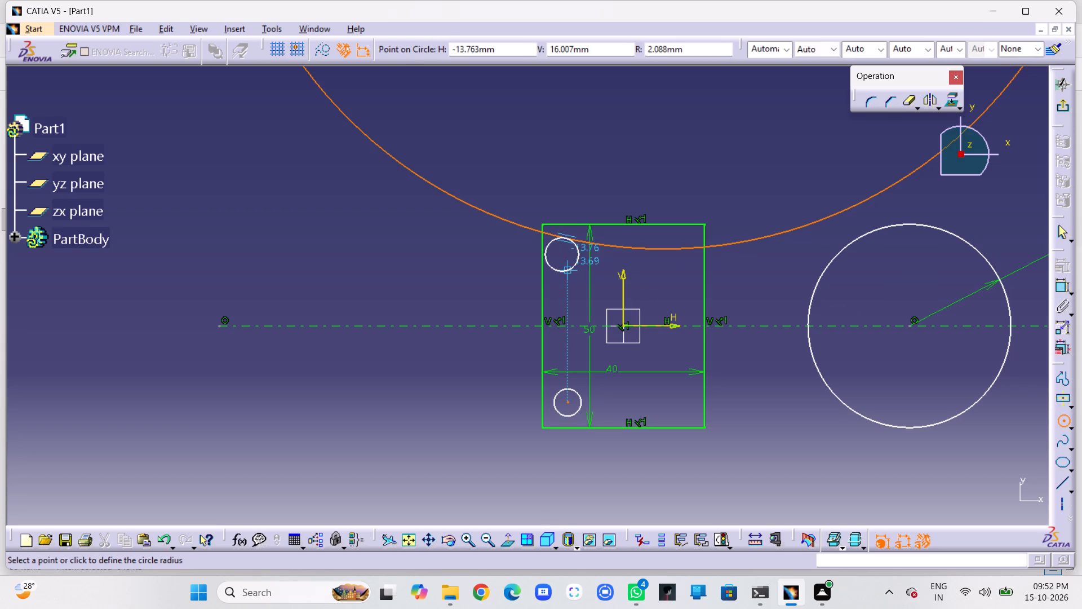
click(567, 263)
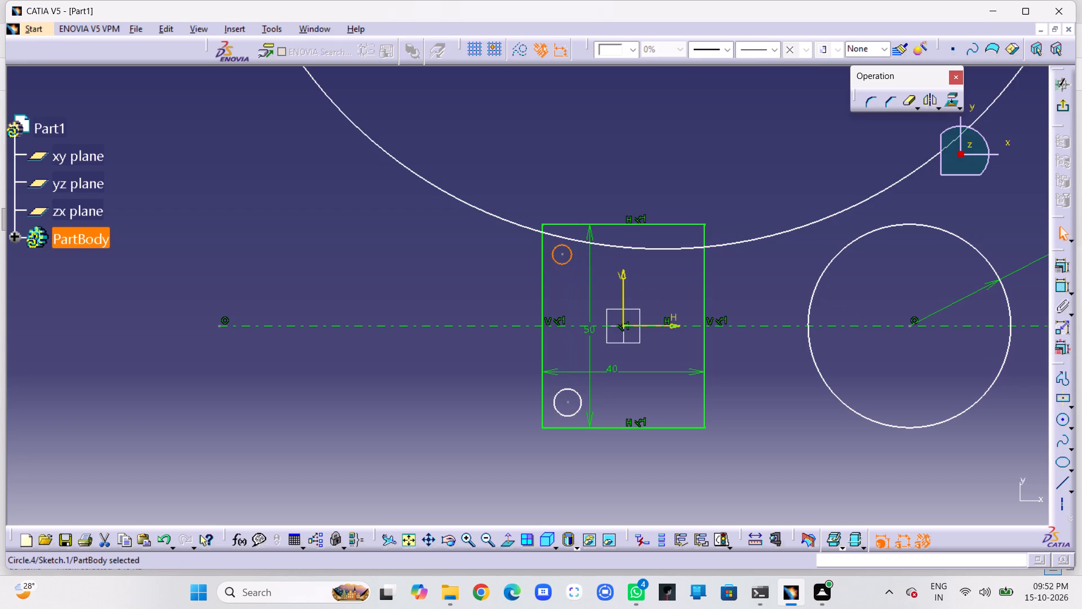
Dimension the radius of the small circle in the rectangle's upper-left corner and set it to 3 mm.
click(566, 262)
click(1066, 285)
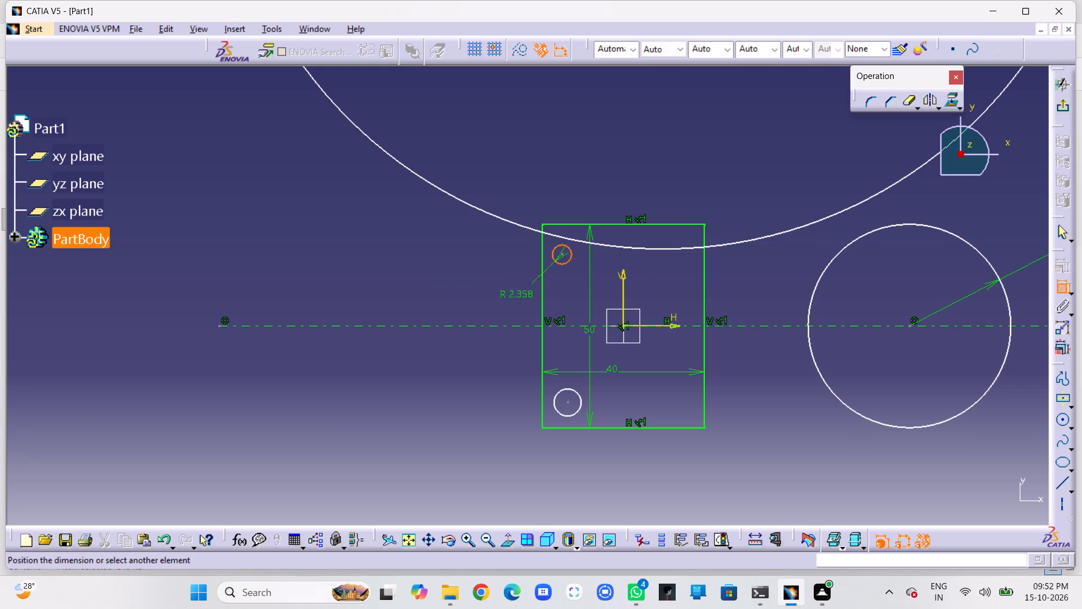
click(573, 288)
double_click(575, 285)
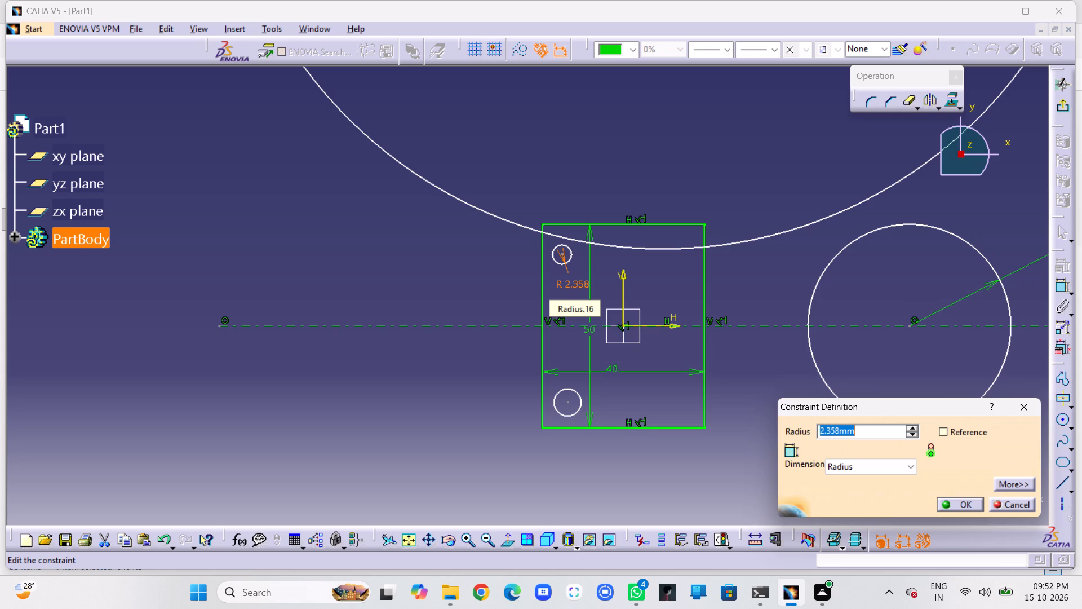
key(3)
key(Return)
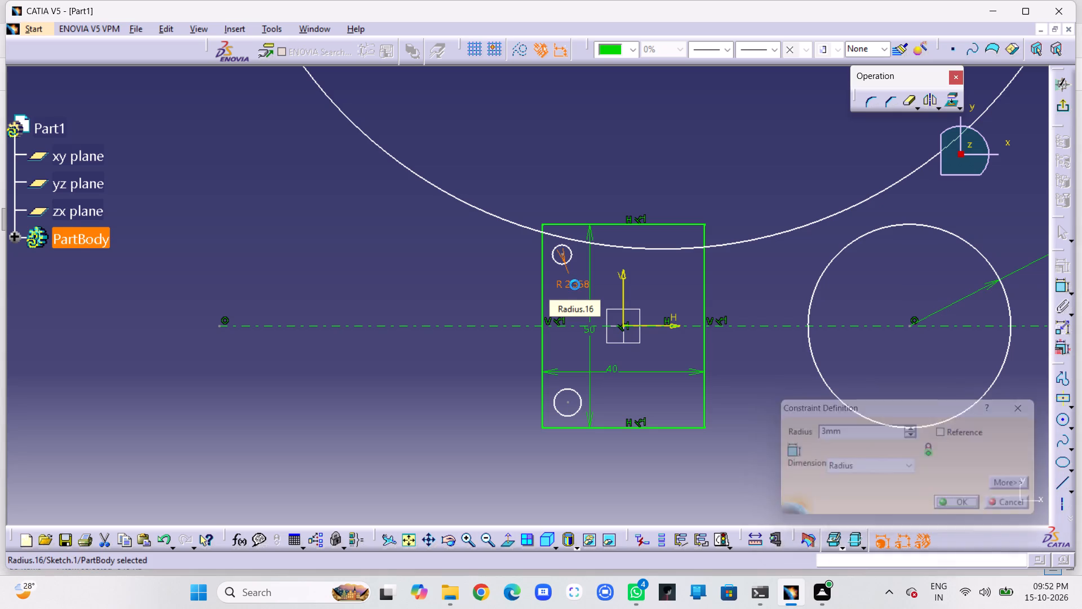
Dimension the radius of the small circle in the rectangle's lower-left corner and set it to 3 mm.
click(579, 390)
click(1060, 286)
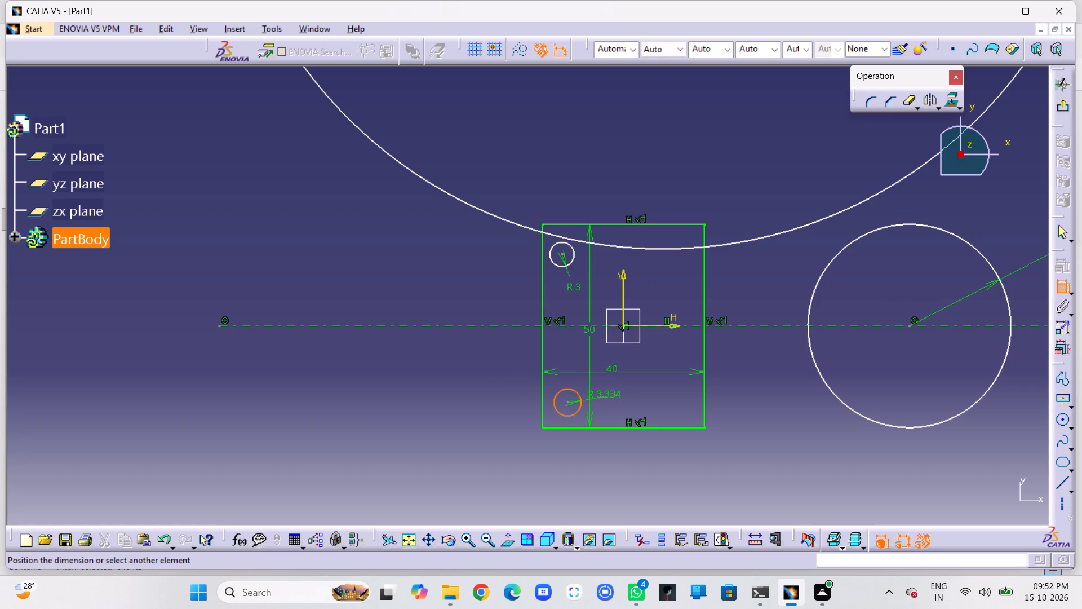
click(605, 397)
double_click(614, 389)
key(3)
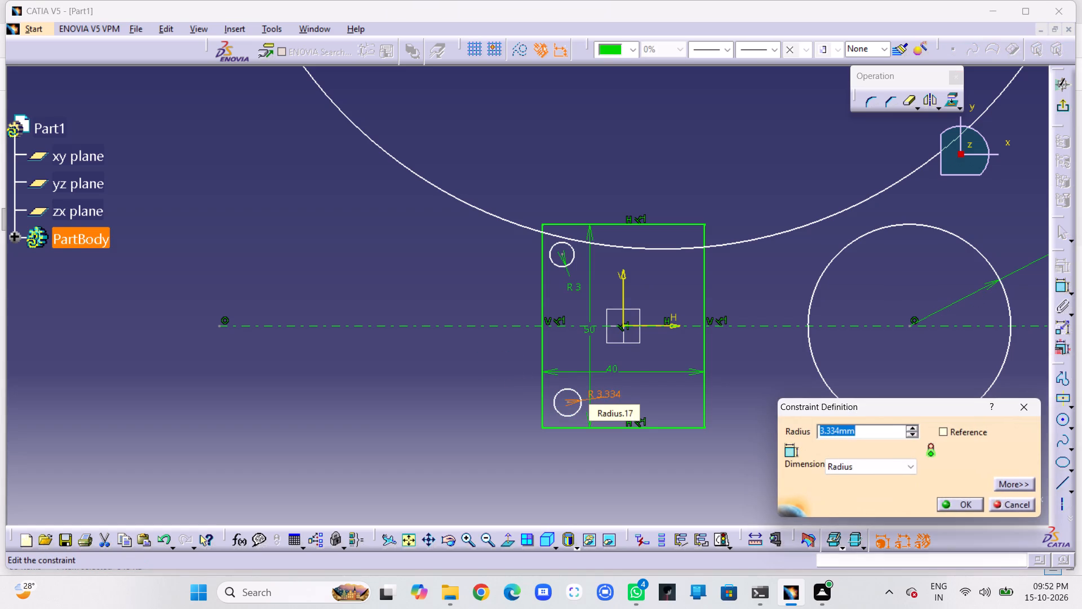
key(Return)
click(639, 395)
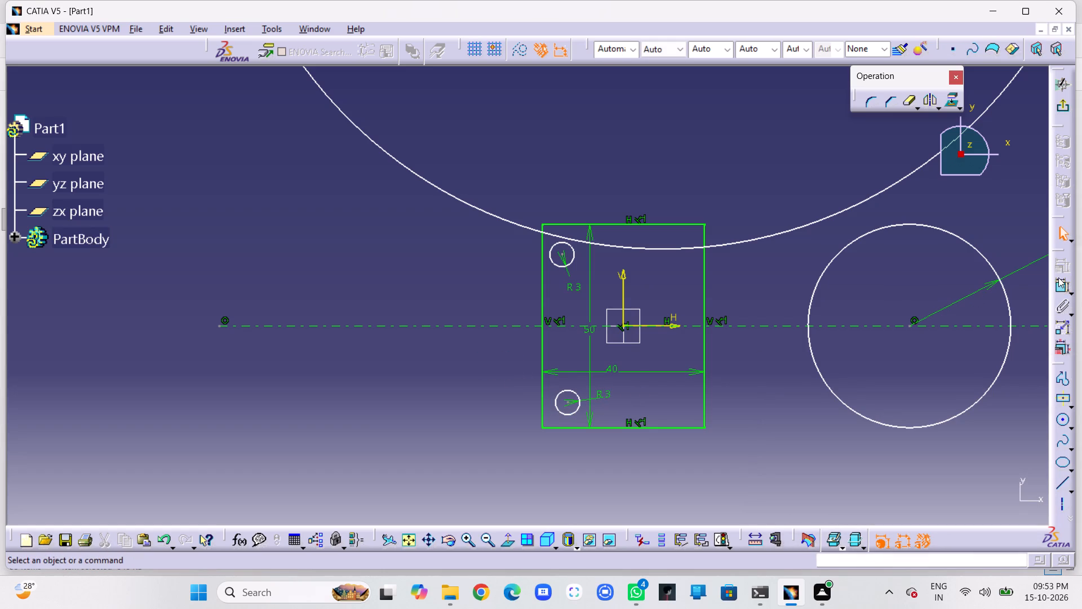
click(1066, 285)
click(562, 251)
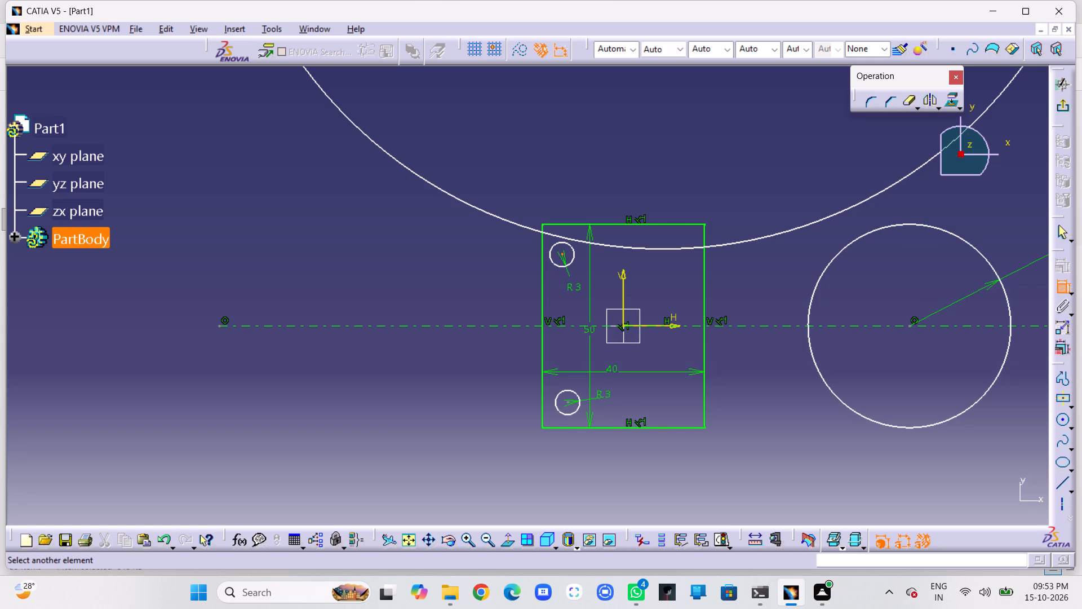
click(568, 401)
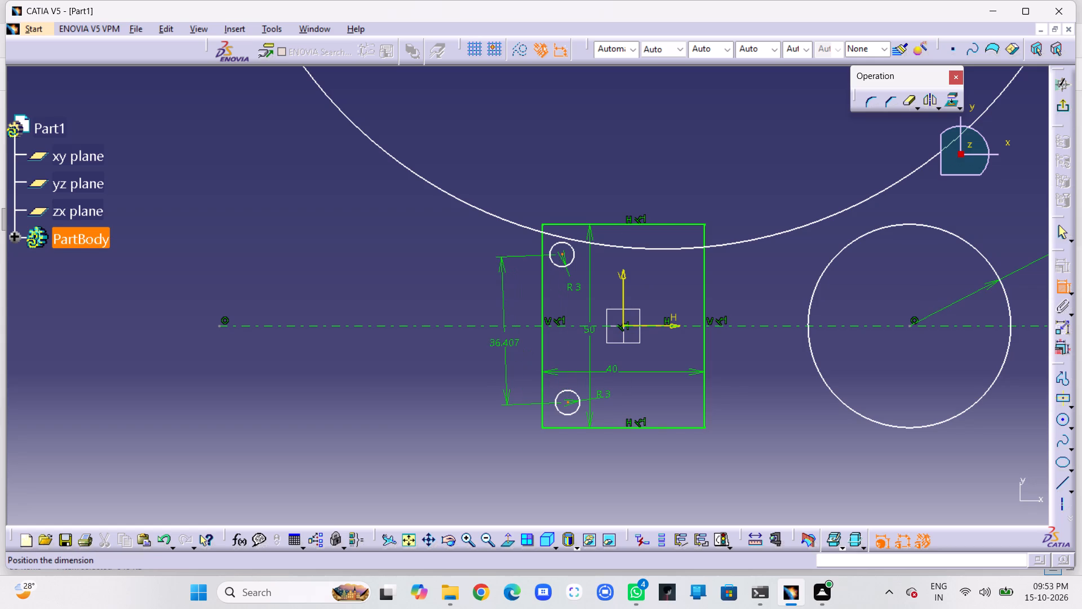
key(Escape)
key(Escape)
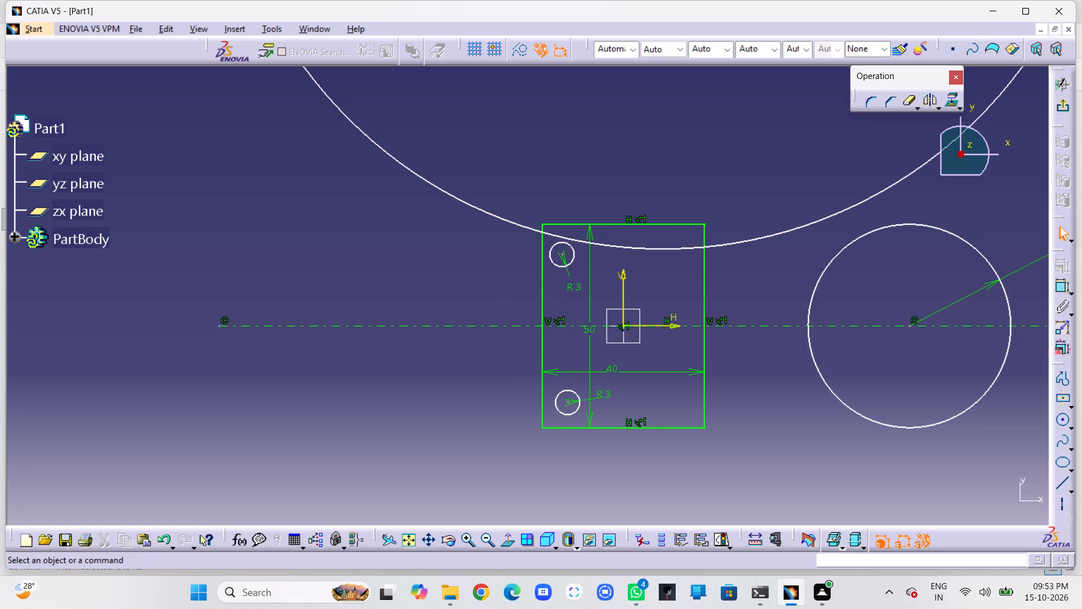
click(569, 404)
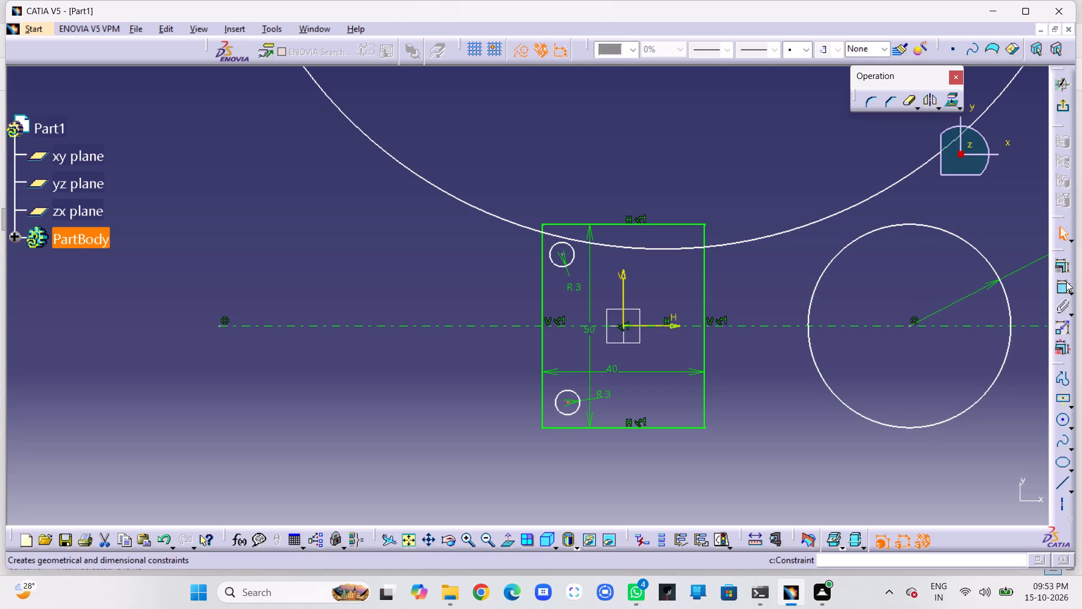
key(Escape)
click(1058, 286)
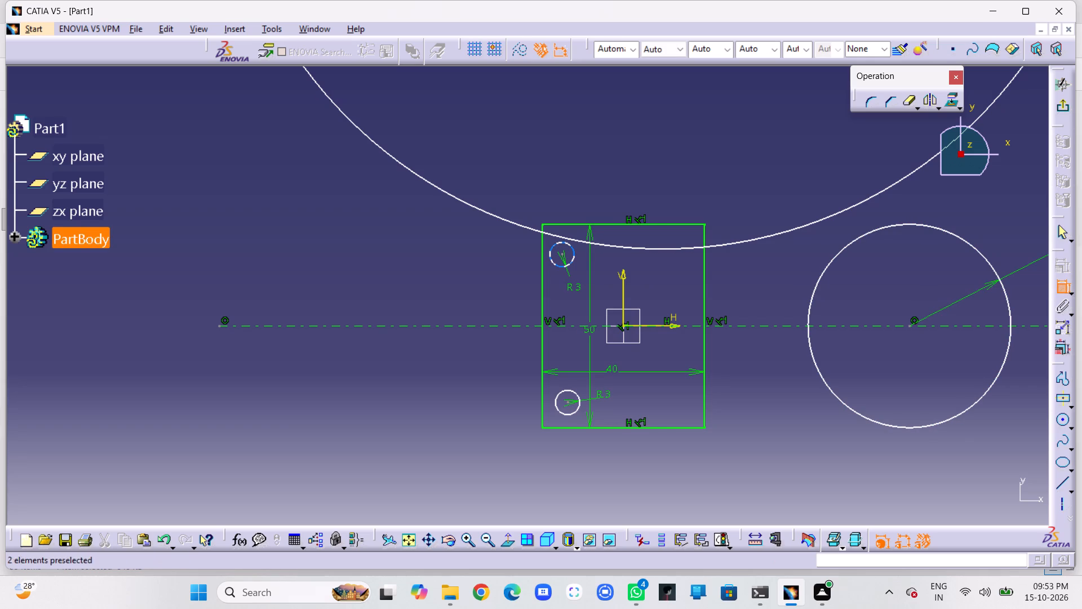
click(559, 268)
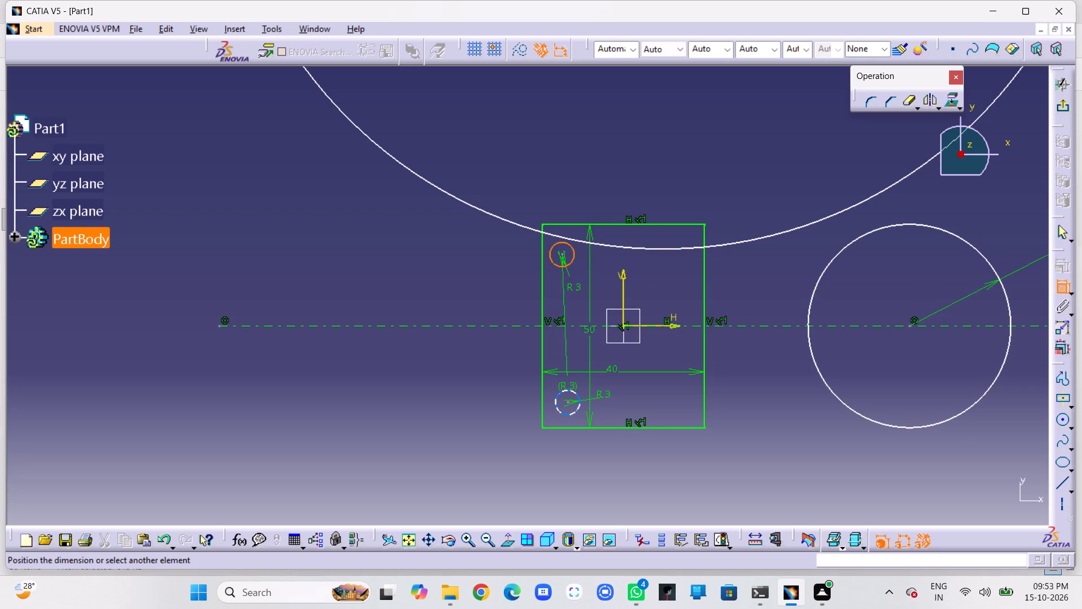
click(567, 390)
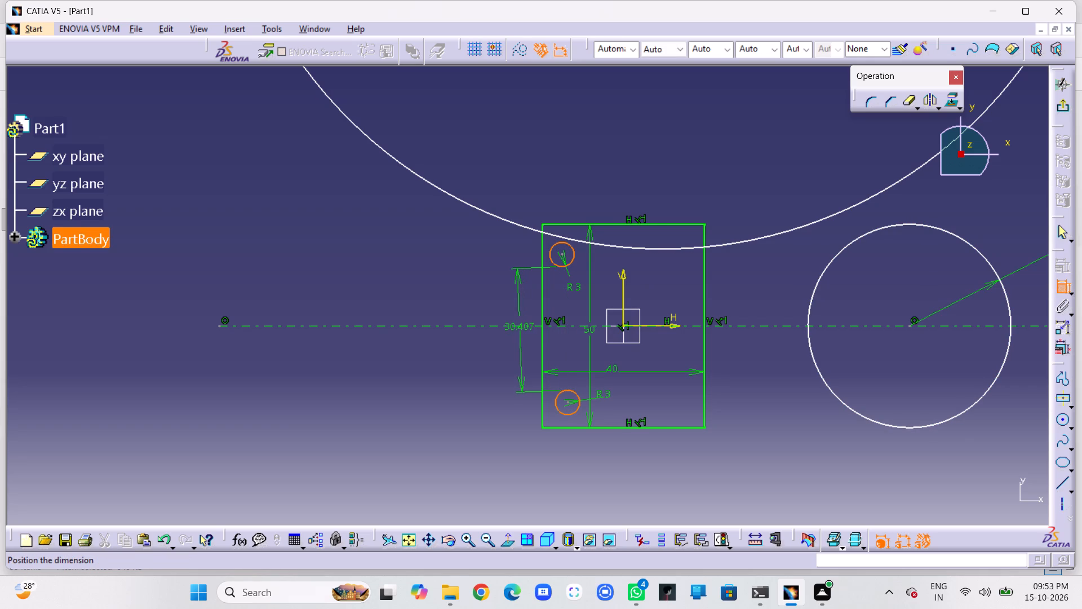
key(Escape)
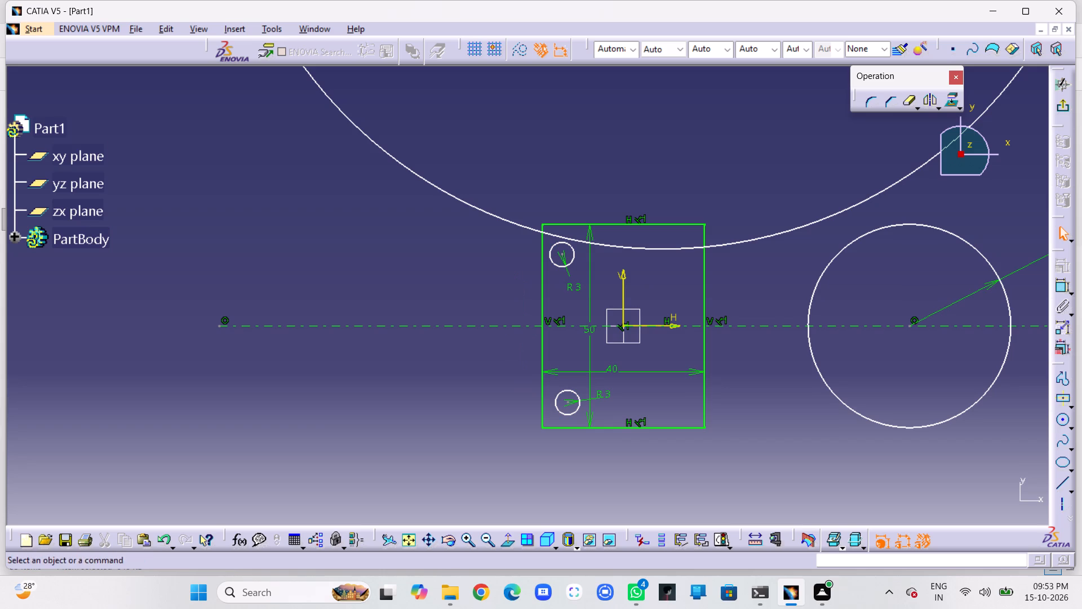
Dimension the vertical distance from the upper small circle's centre to the horizontal axis and set it to 15 mm.
click(1059, 289)
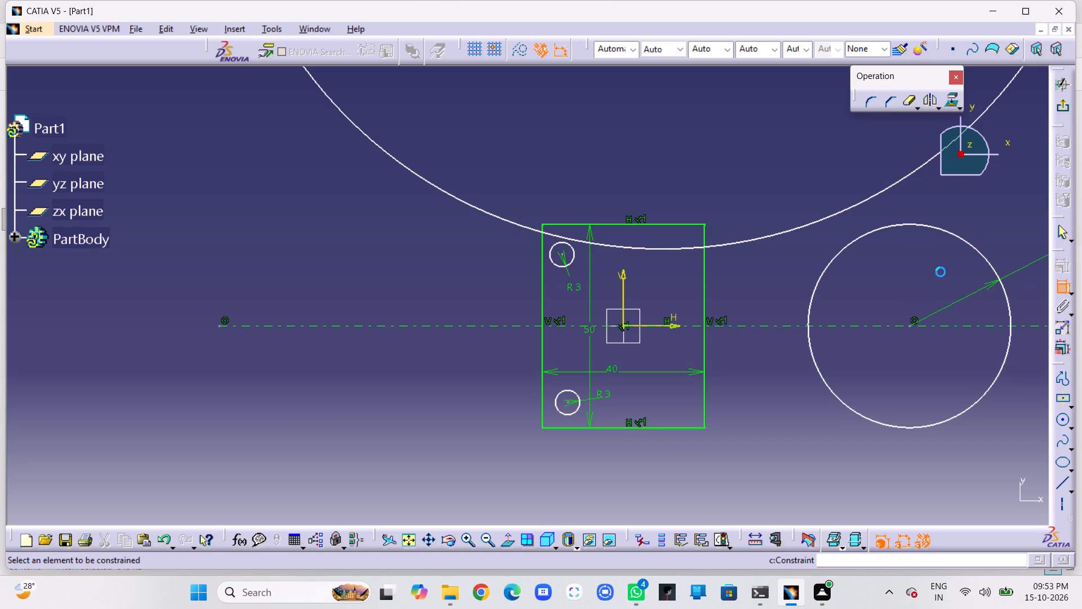
click(558, 253)
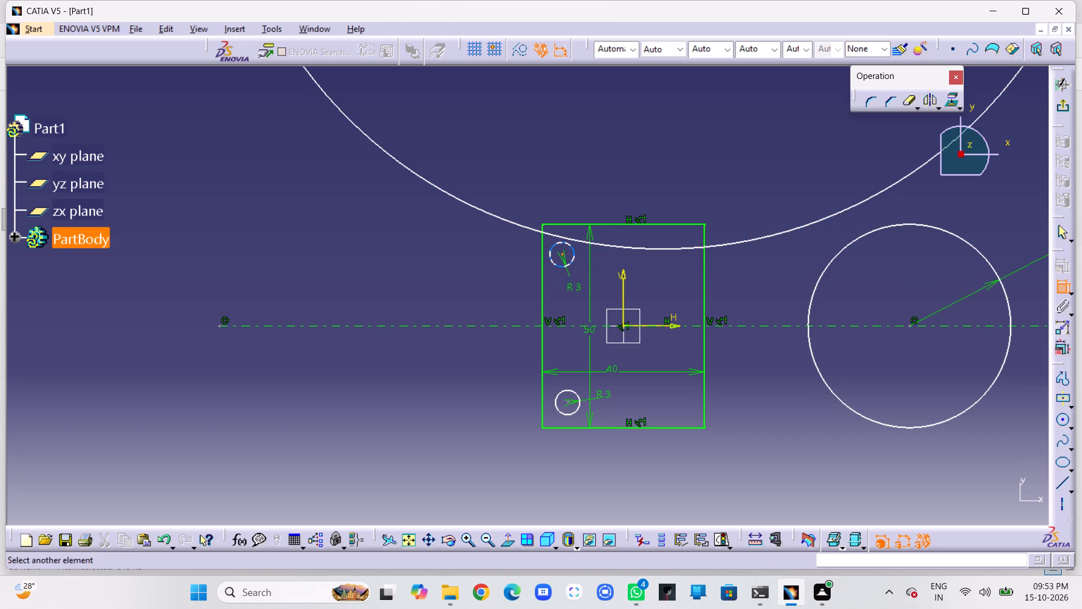
click(655, 325)
click(488, 293)
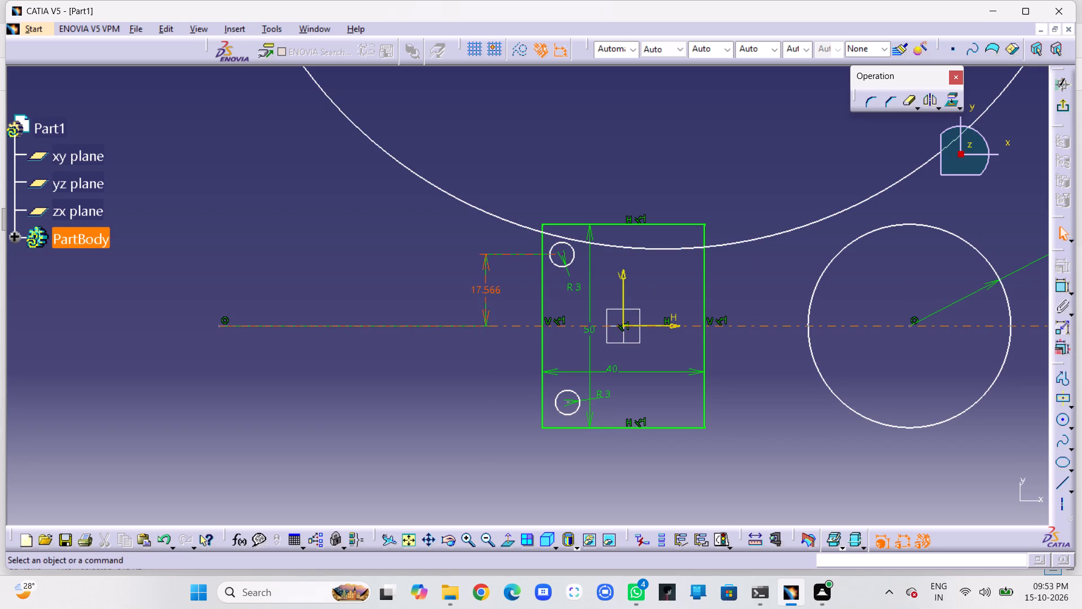
double_click(496, 290)
text(15)
key(Return)
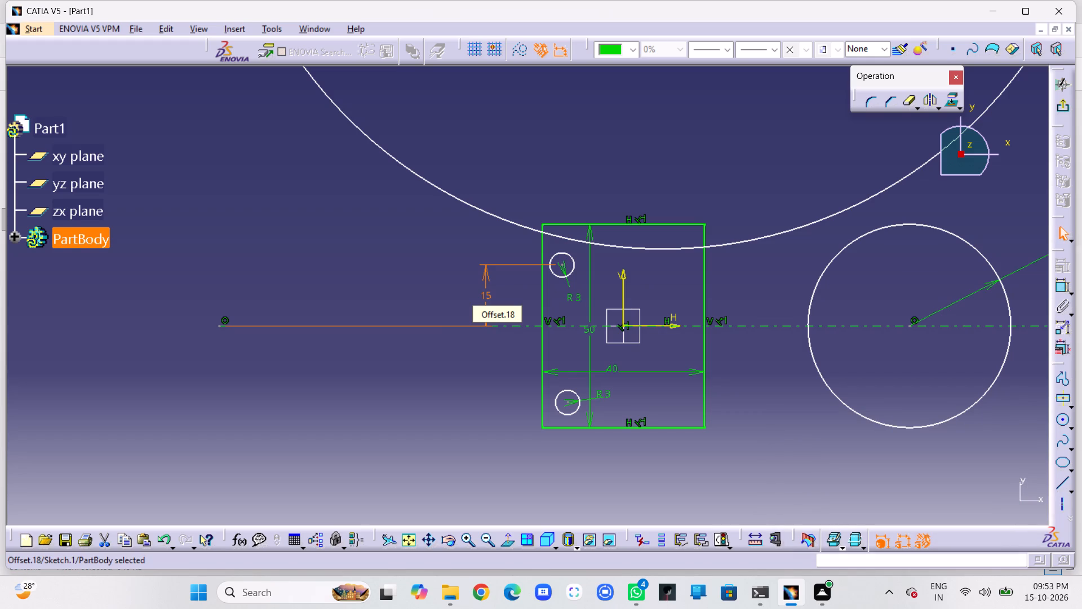
click(418, 254)
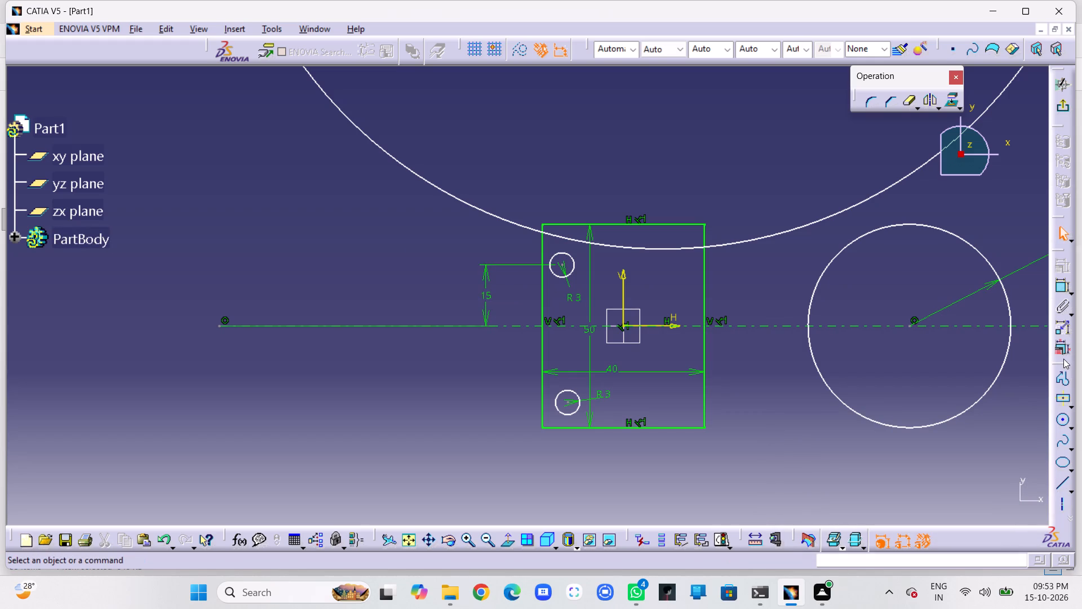
Dimension the vertical distance from the lower small circle's centre to the horizontal axis and set it to 15 mm.
click(1061, 423)
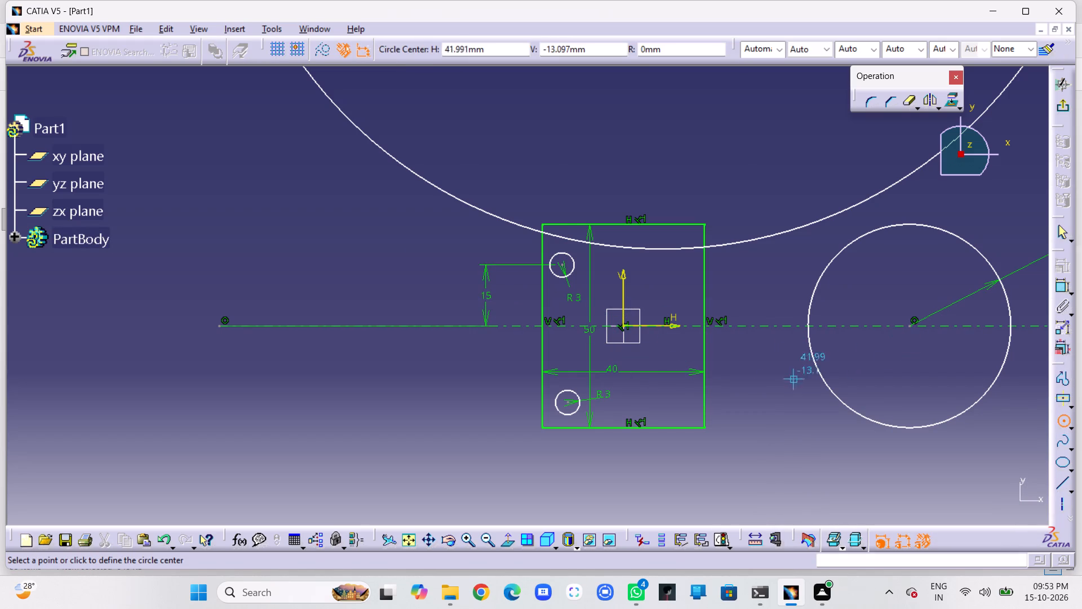
key(Escape)
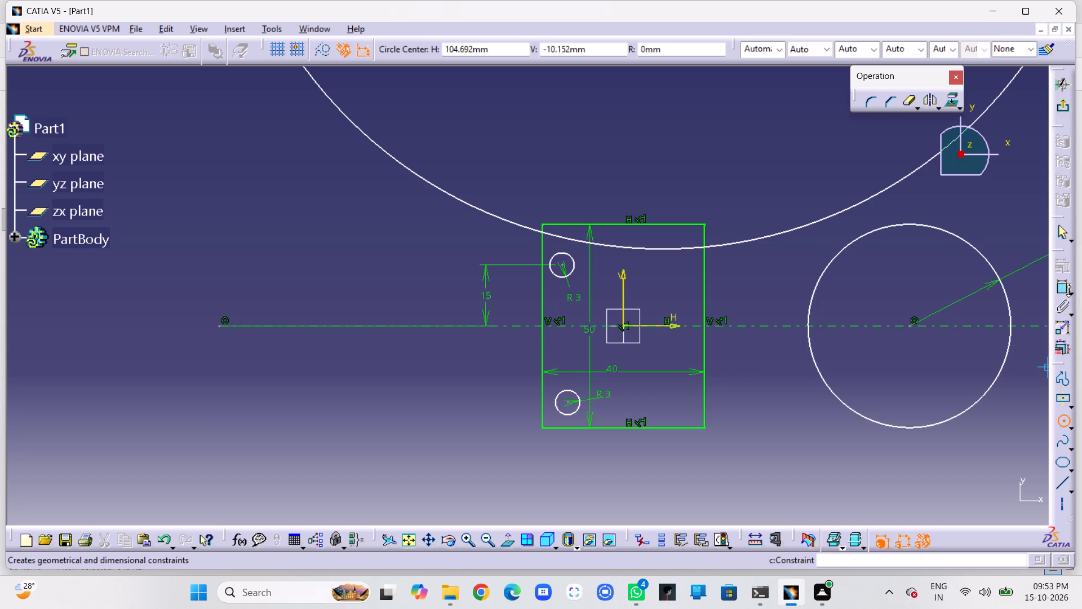
click(1061, 289)
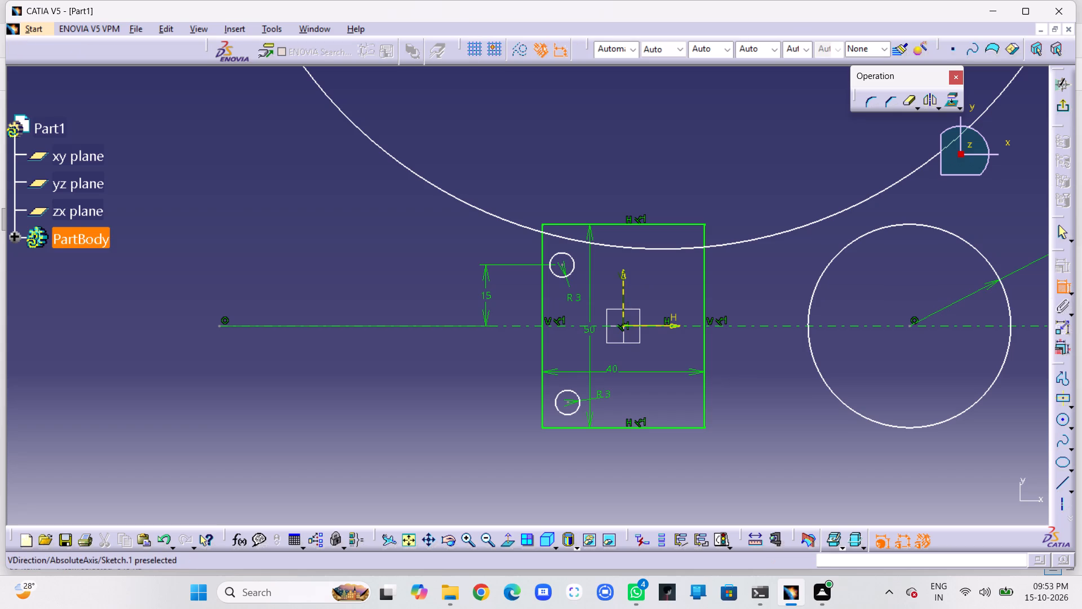
click(655, 326)
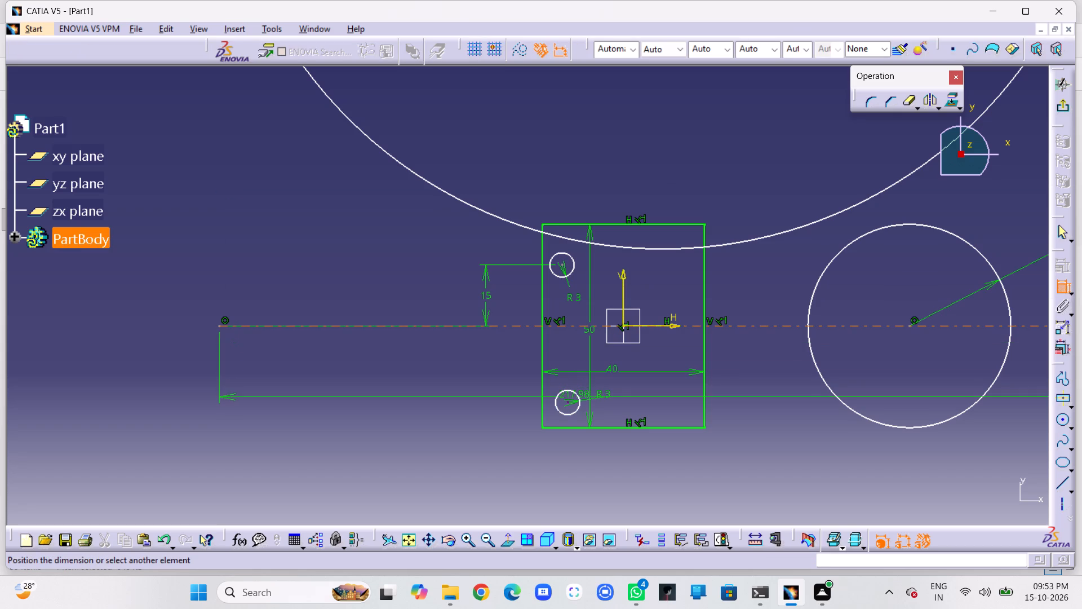
click(566, 402)
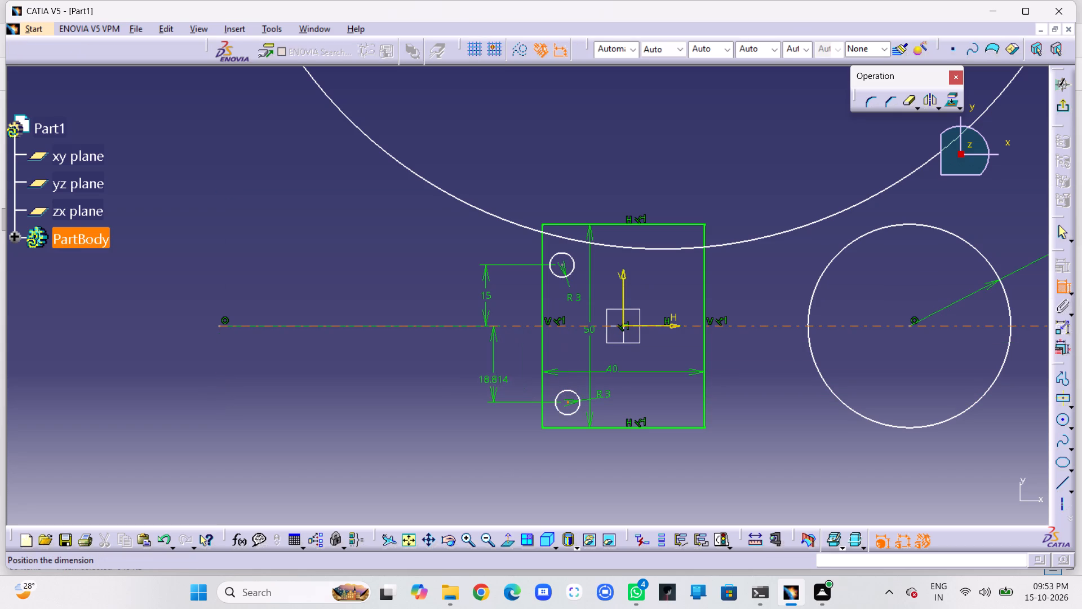
click(487, 367)
double_click(487, 363)
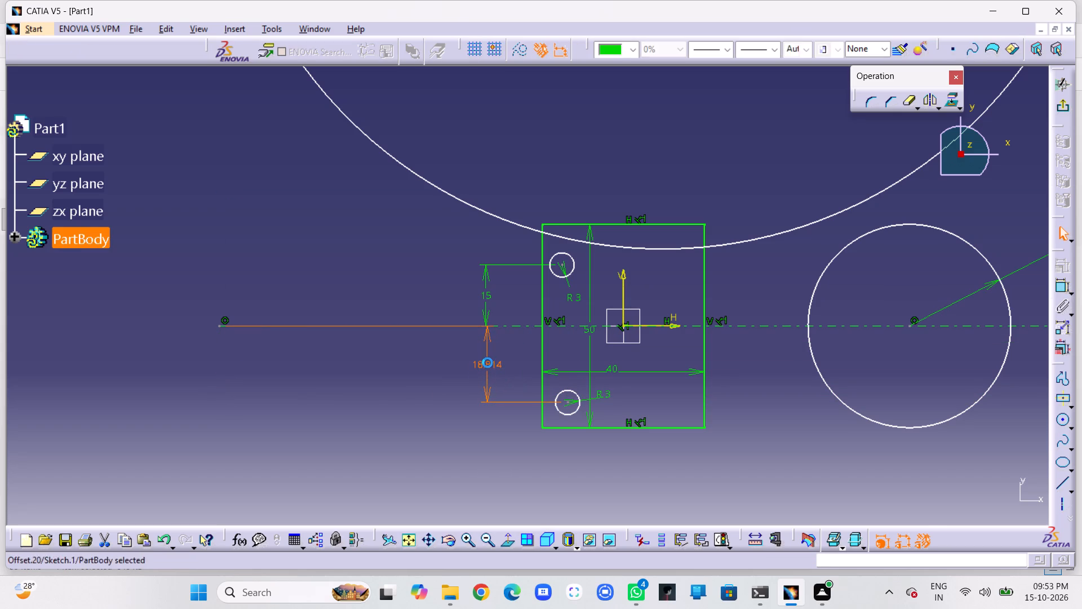
text(15)
key(Return)
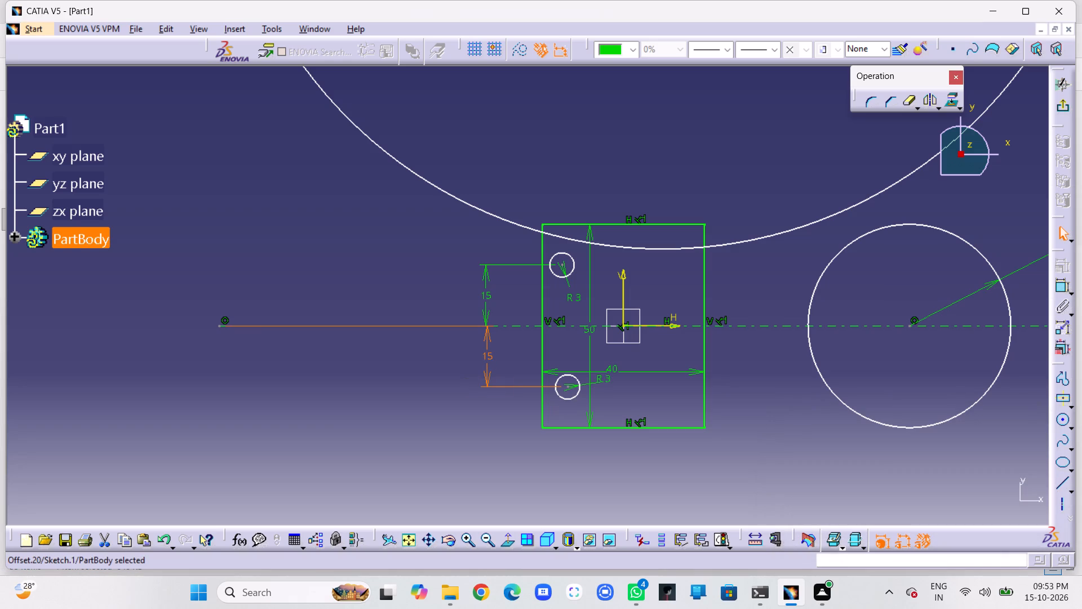
click(363, 363)
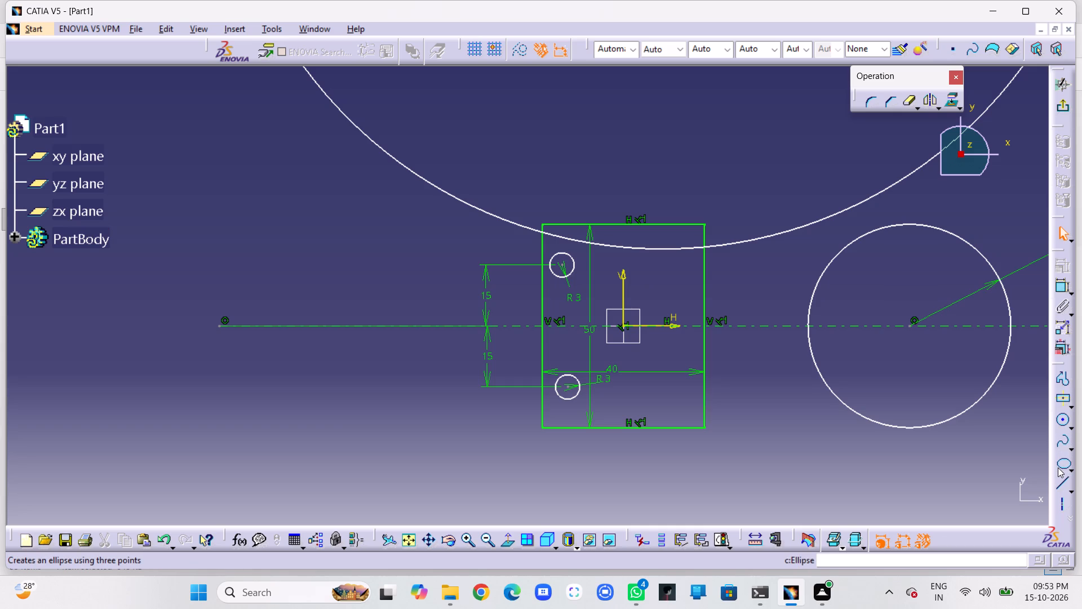
Draw a centred rectangle on the origin inside the 40 by 50 mm rectangle, about 17 mm wide and 33.5 mm high.
click(1062, 396)
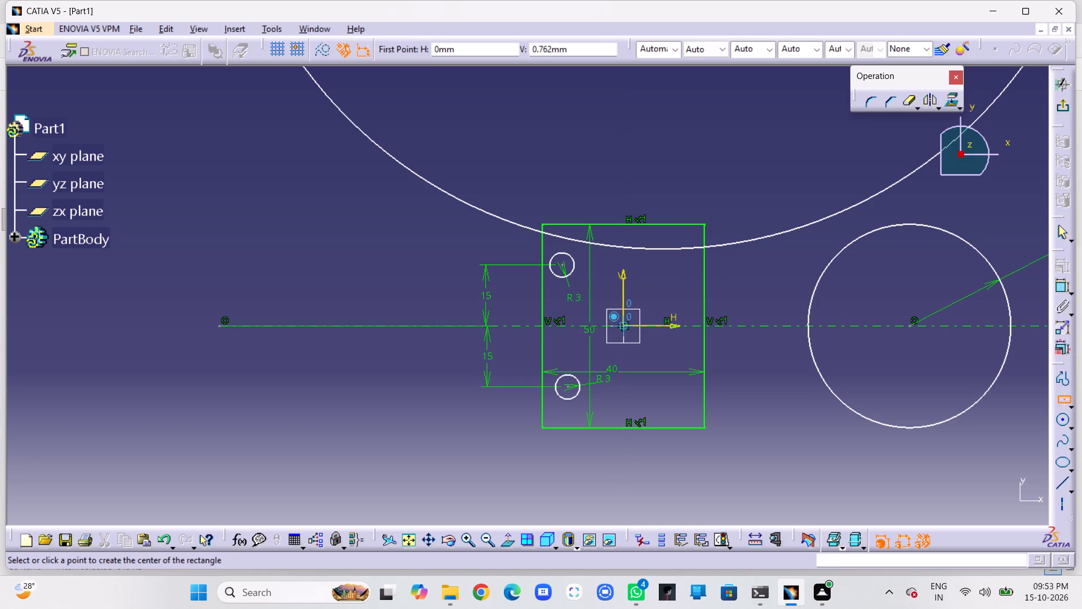
click(624, 328)
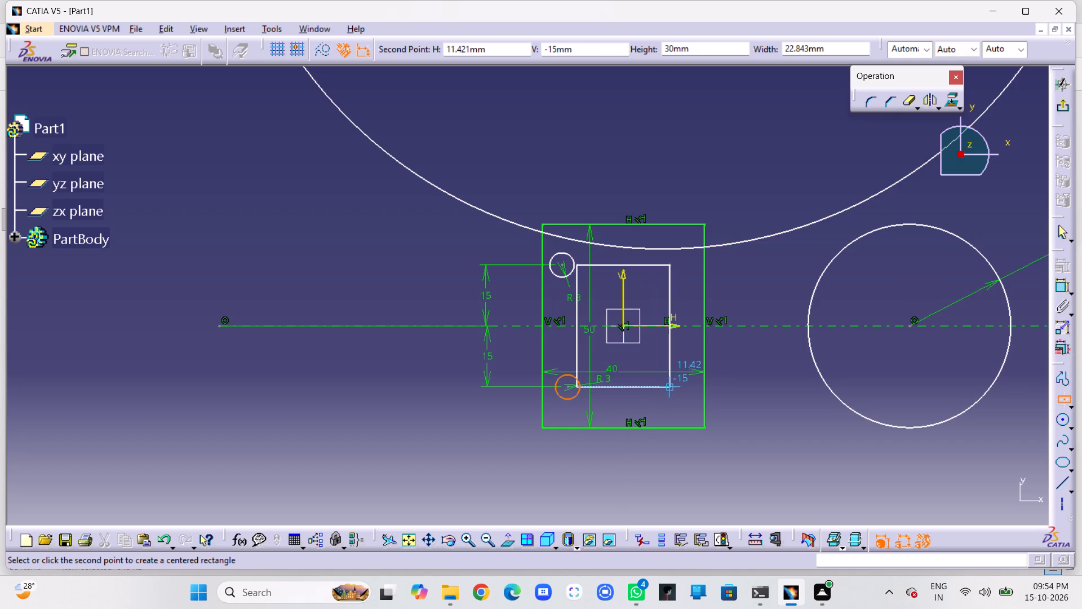
click(657, 394)
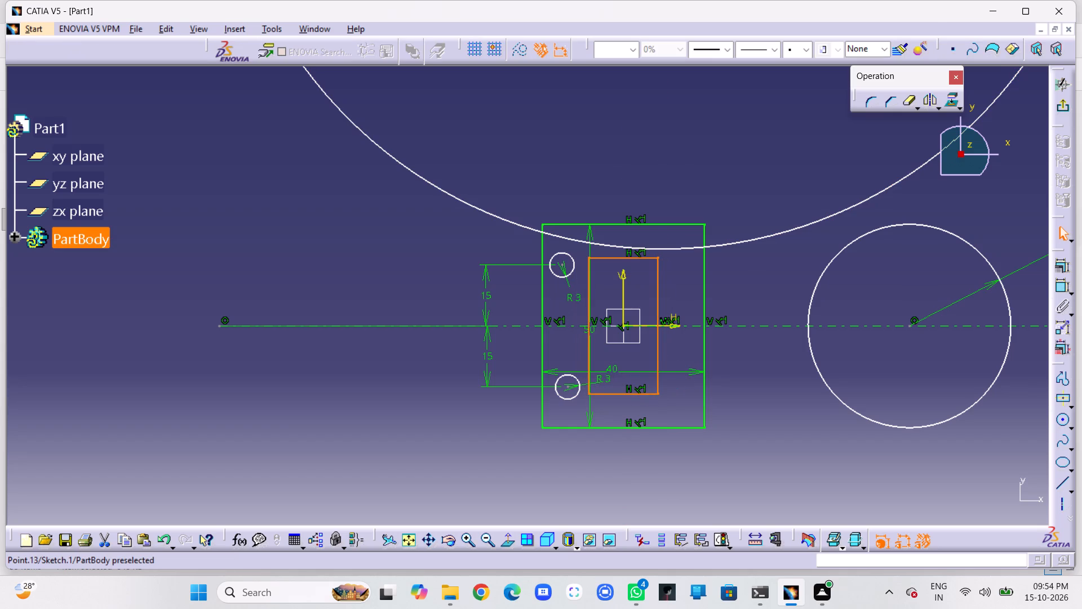
Dimension the inner rectangle's width below the outer rectangle and set it to 30 mm.
click(642, 396)
click(1062, 286)
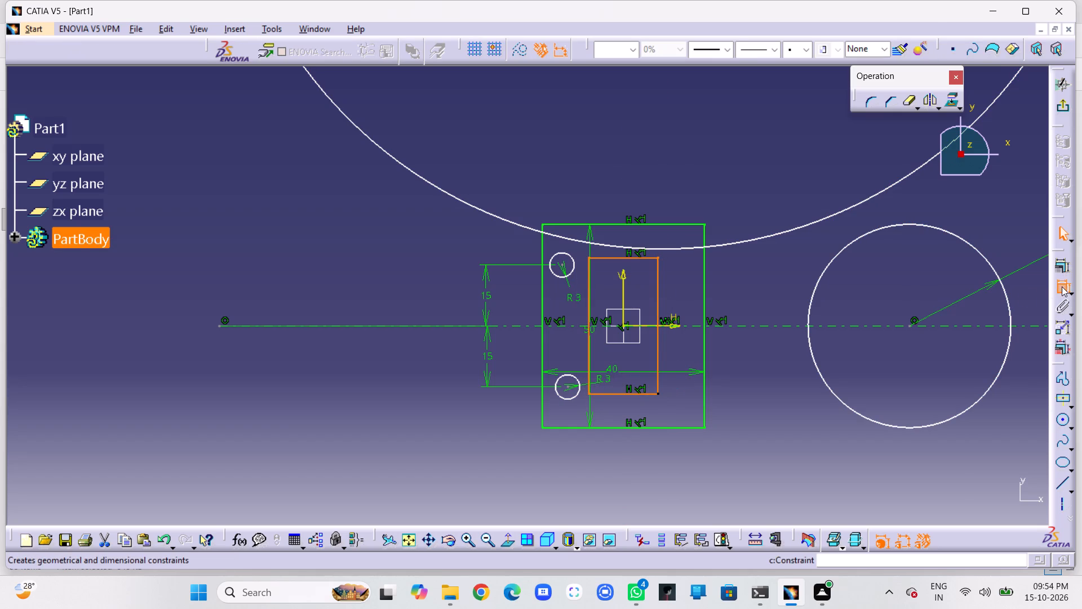
click(642, 394)
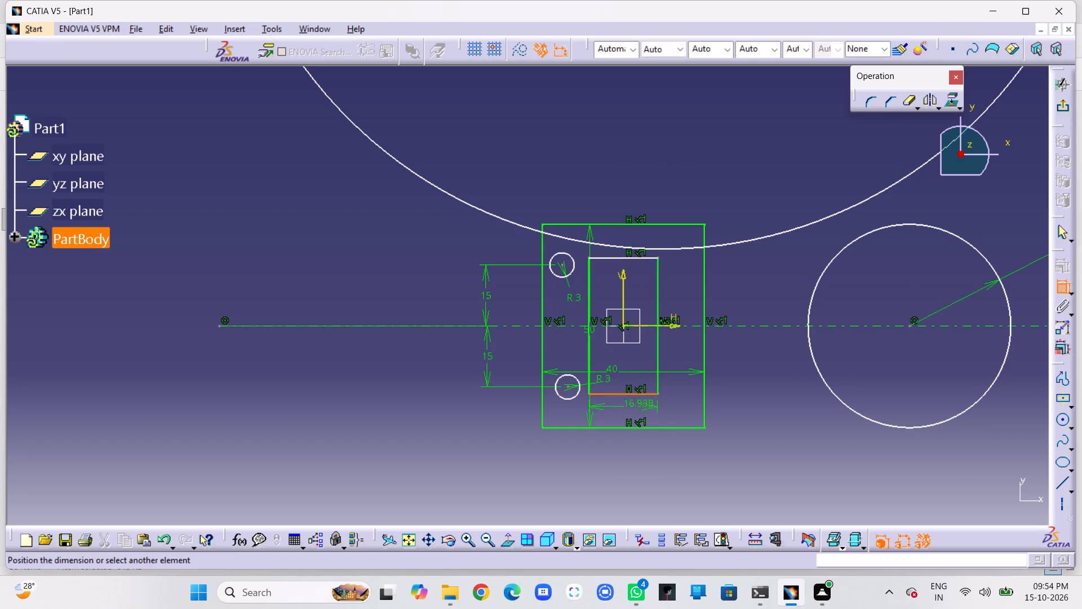
click(626, 451)
double_click(628, 449)
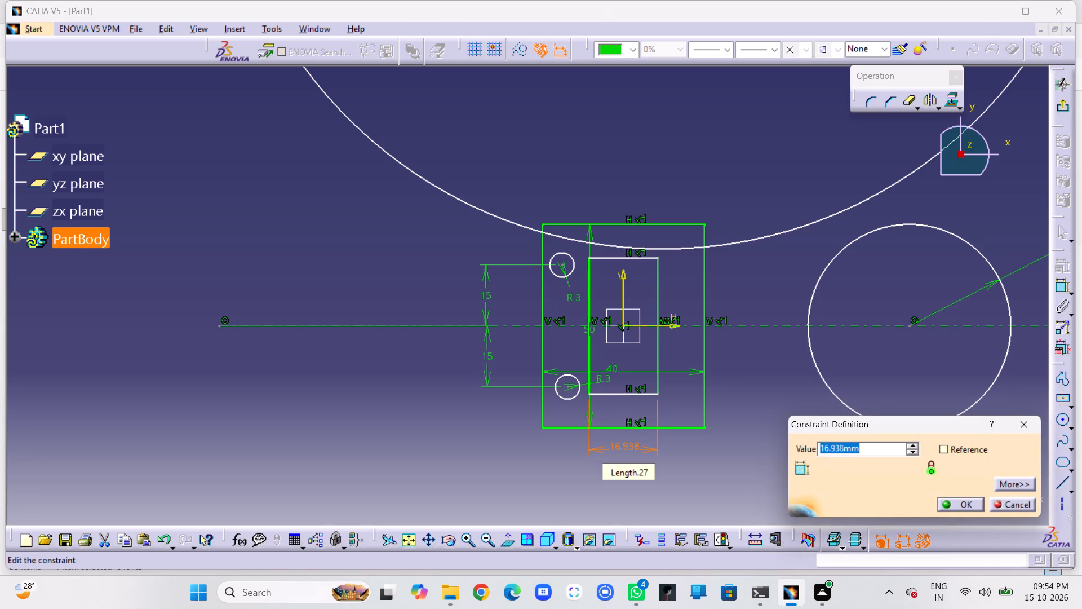
text(30)
key(Return)
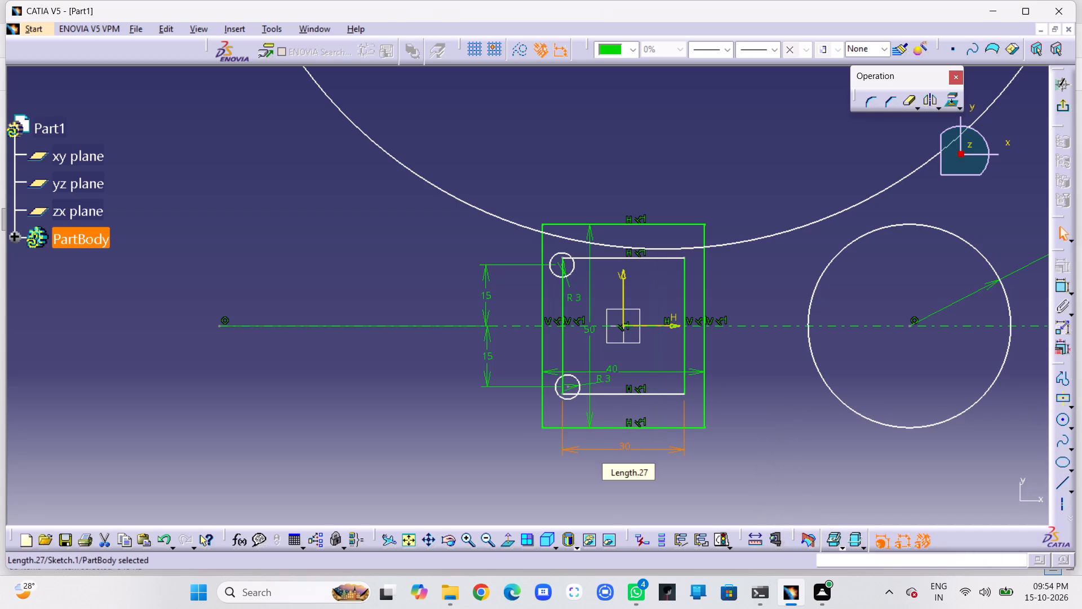
click(776, 437)
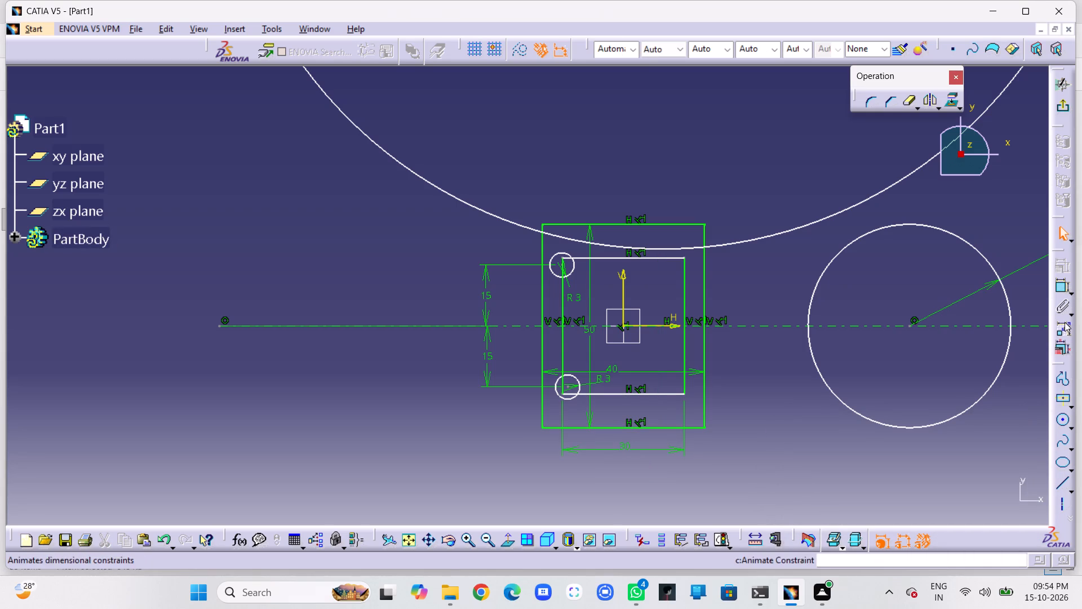
Dimension the inner rectangle's height beside its right edge and set it to 40 mm.
click(1059, 281)
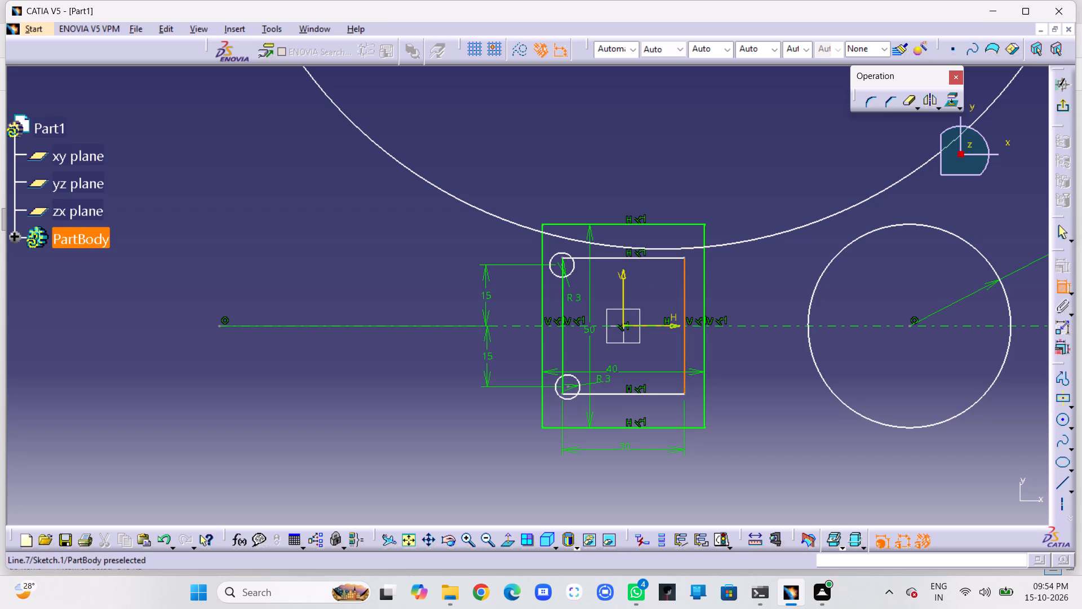
click(684, 275)
click(735, 305)
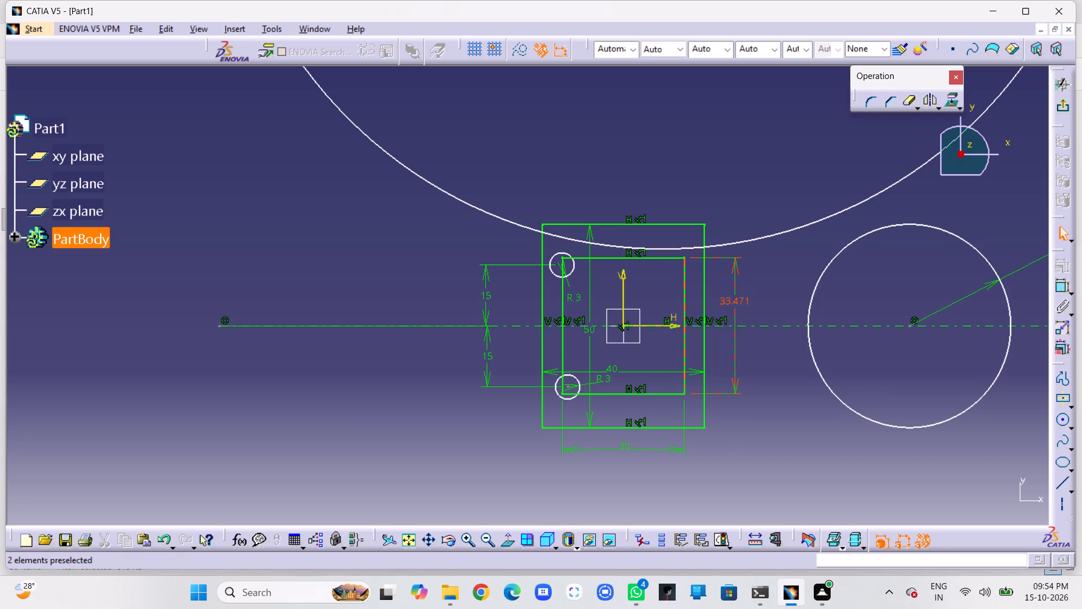
double_click(741, 298)
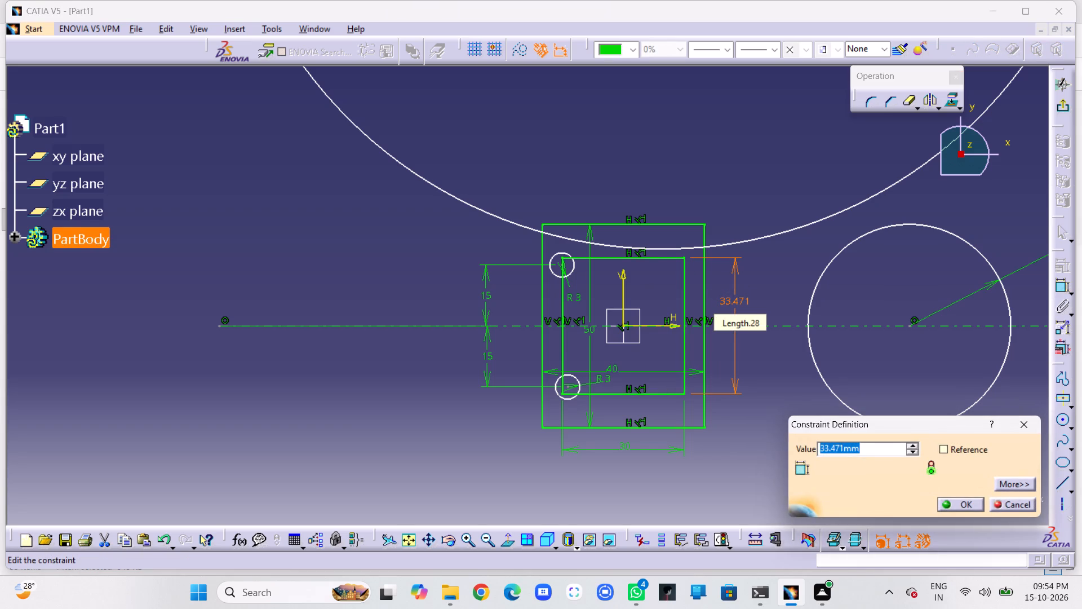
text(40)
key(Return)
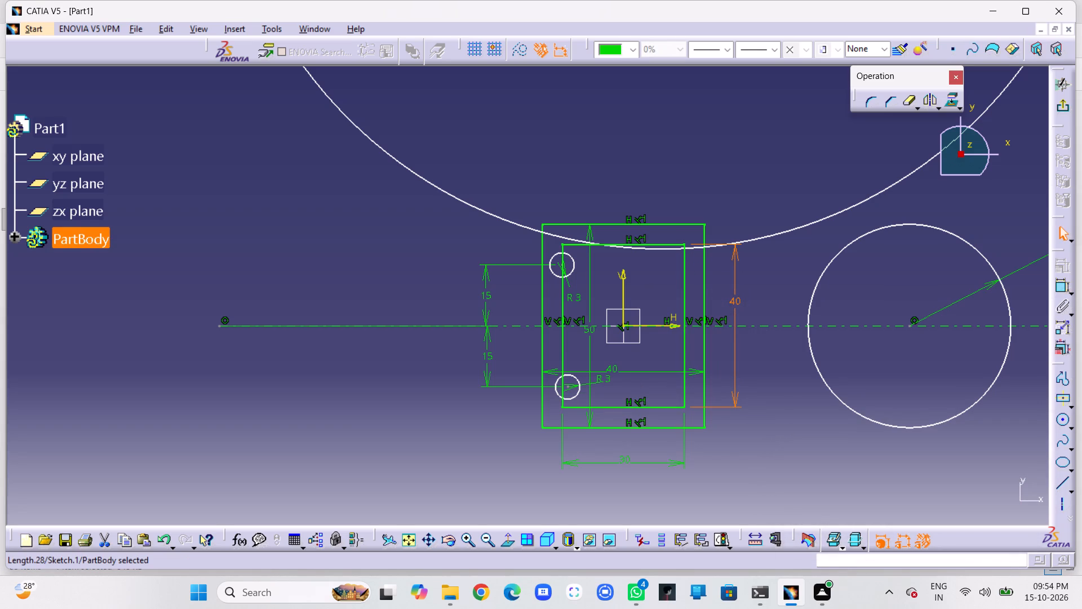
click(773, 303)
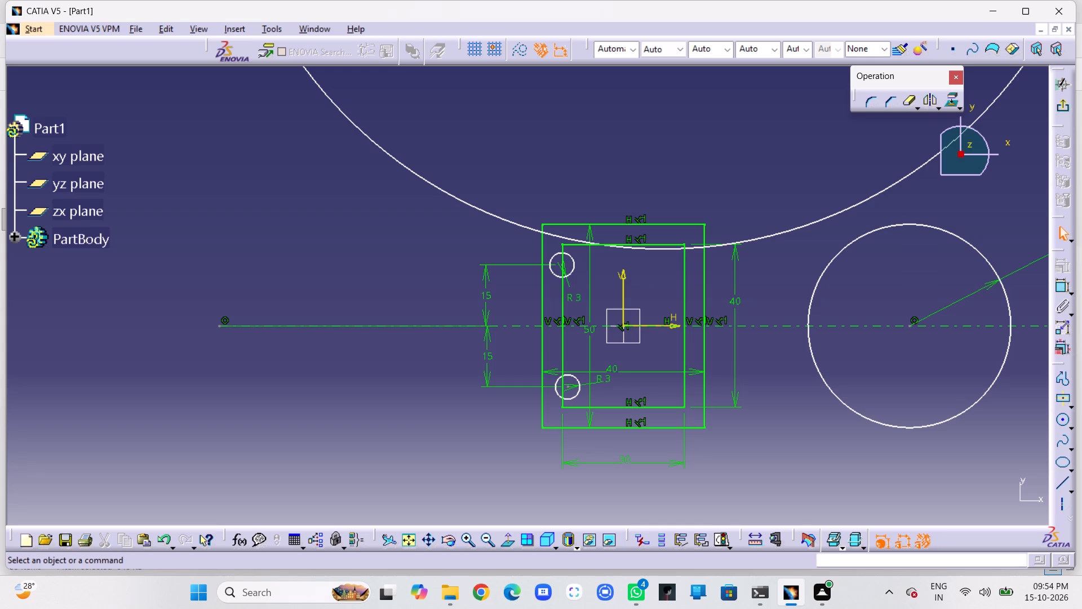
Round the inner rectangle's upper-left corner with the Corner operation and set its radius to 5 mm.
middle_drag(618, 268, 594, 269)
right_click(594, 274)
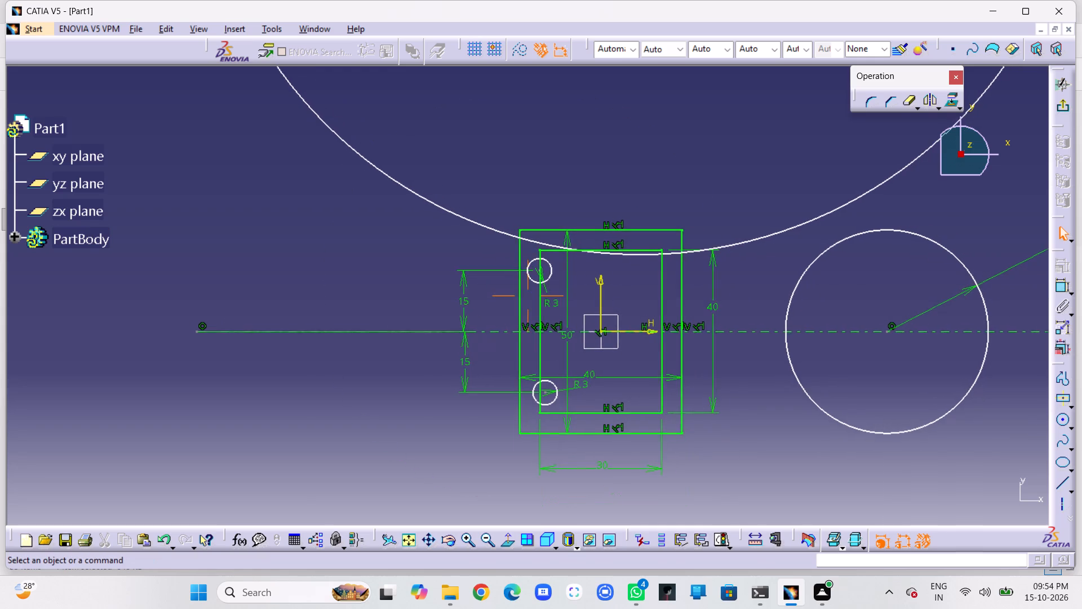
middle_drag(594, 269, 621, 175)
middle_click(621, 175)
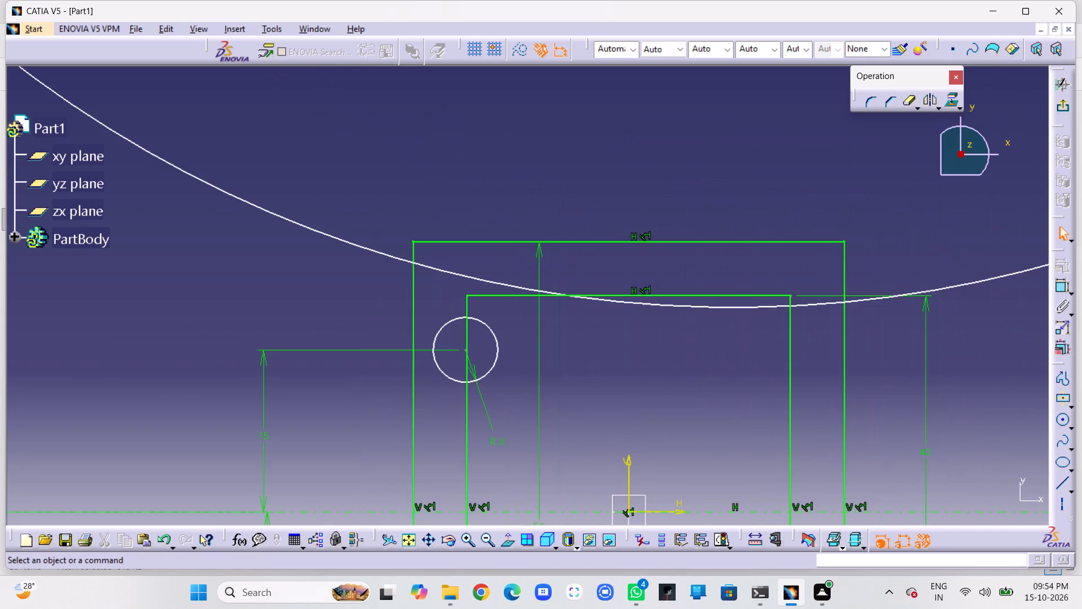
middle_drag(588, 377, 588, 328)
middle_drag(588, 321, 588, 315)
middle_click(589, 302)
middle_drag(591, 297, 592, 290)
middle_click(593, 288)
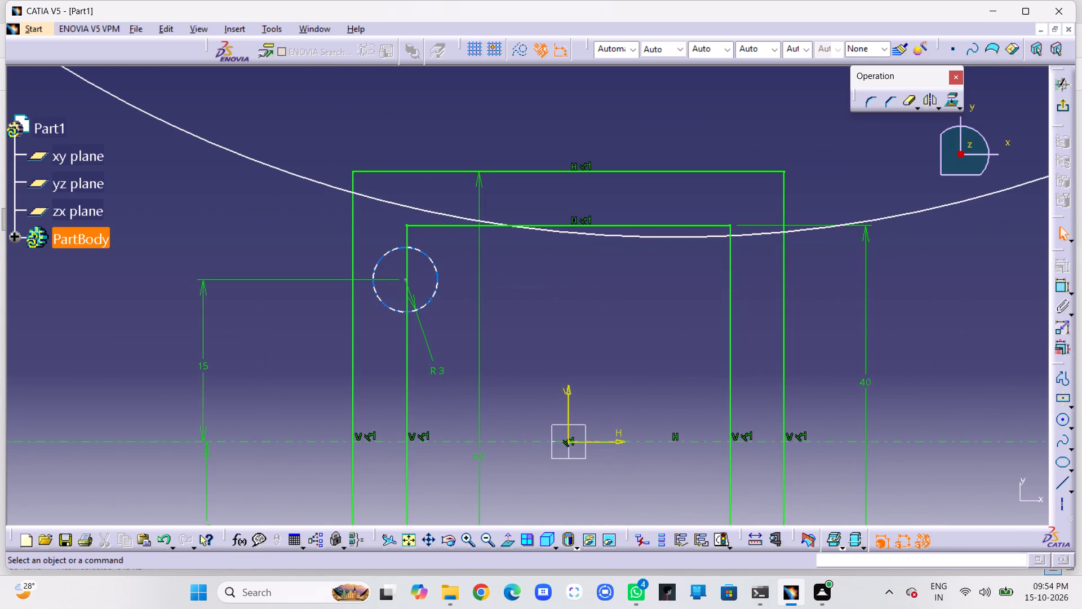
click(406, 235)
ctrl+click(425, 225)
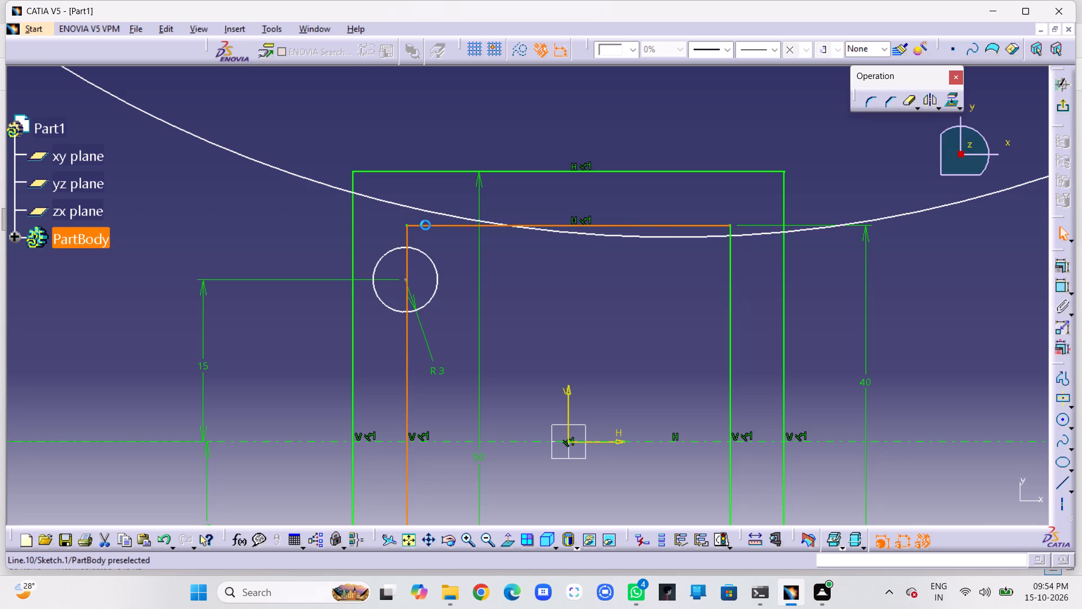
click(738, 201)
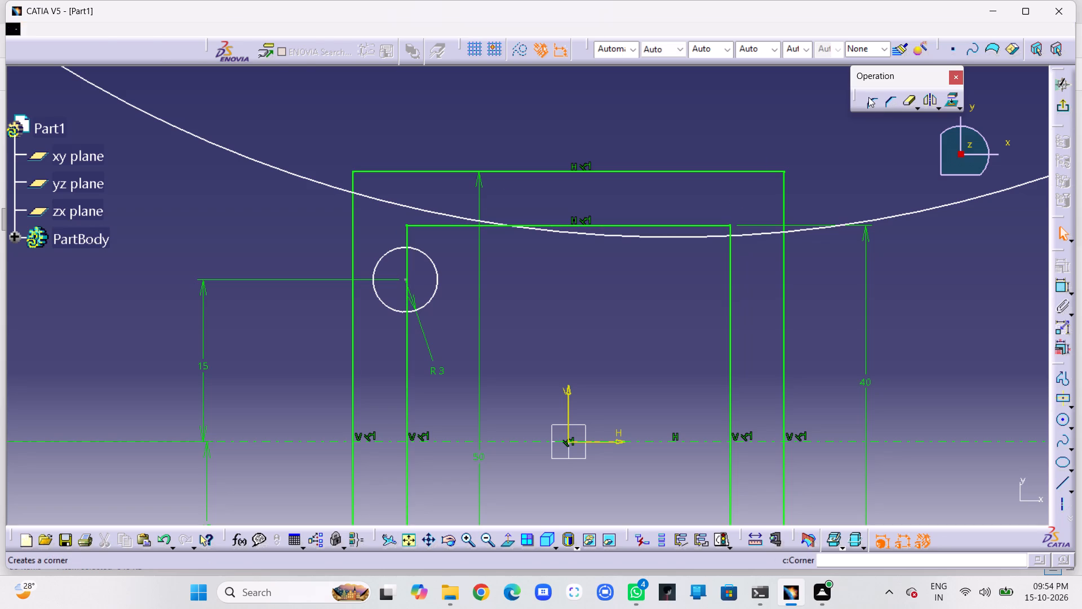
click(868, 97)
click(424, 226)
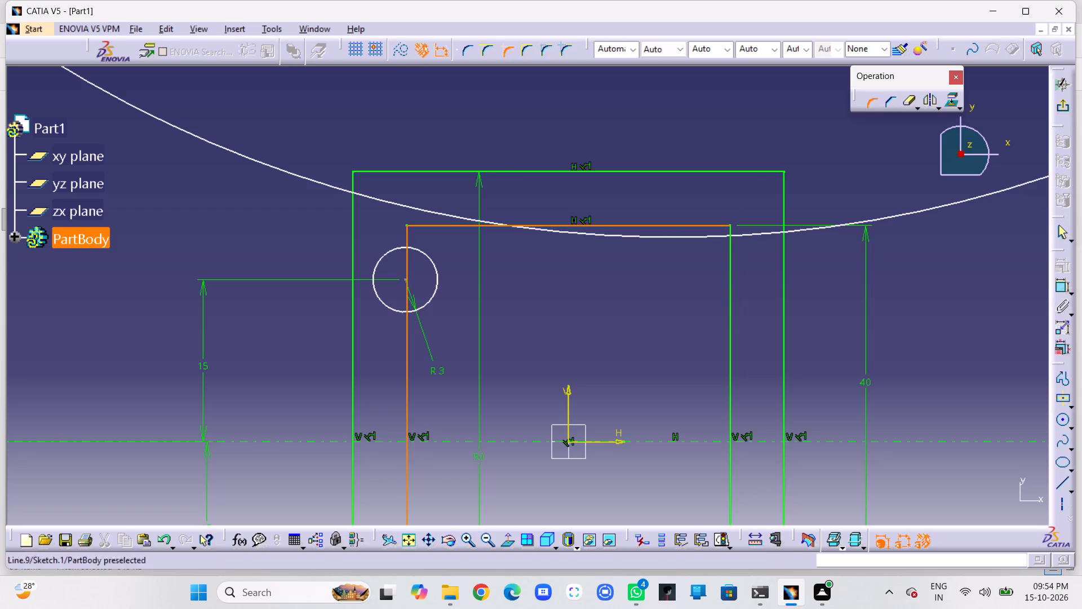
click(407, 235)
click(416, 236)
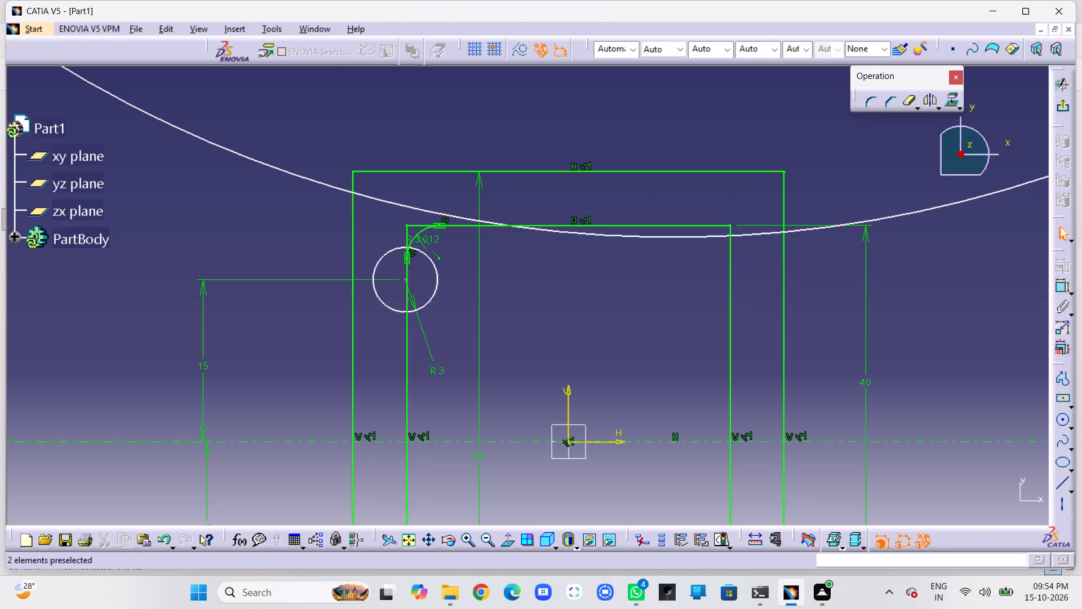
double_click(436, 237)
key(5)
key(Return)
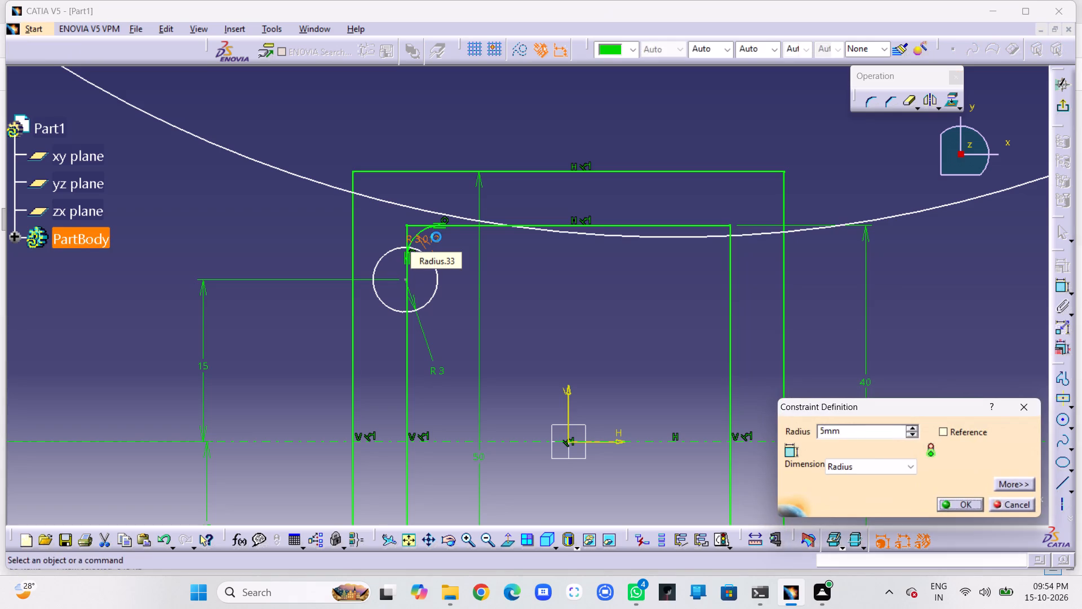
click(555, 280)
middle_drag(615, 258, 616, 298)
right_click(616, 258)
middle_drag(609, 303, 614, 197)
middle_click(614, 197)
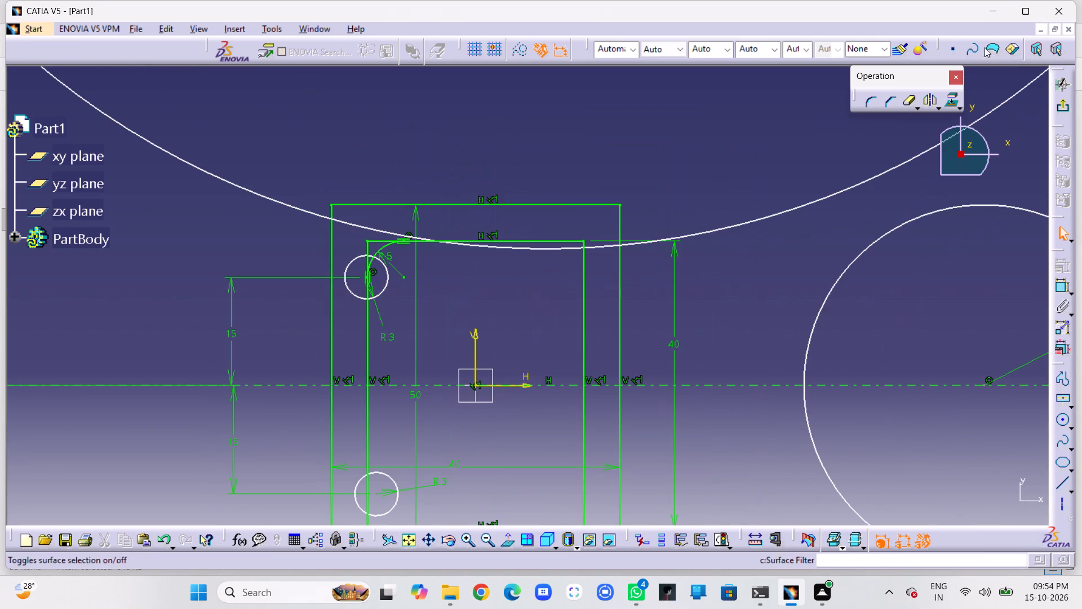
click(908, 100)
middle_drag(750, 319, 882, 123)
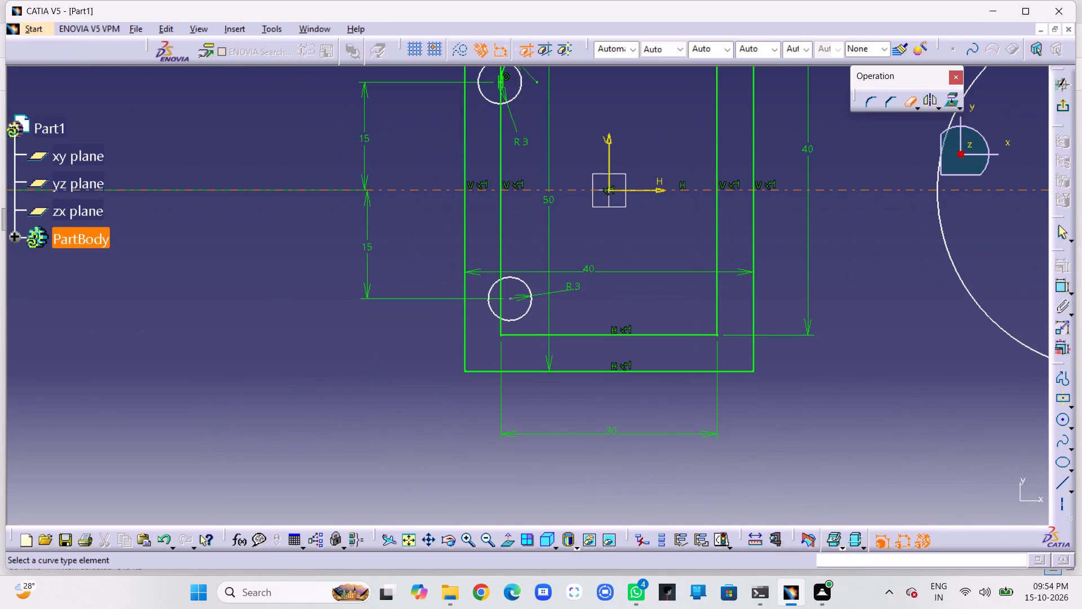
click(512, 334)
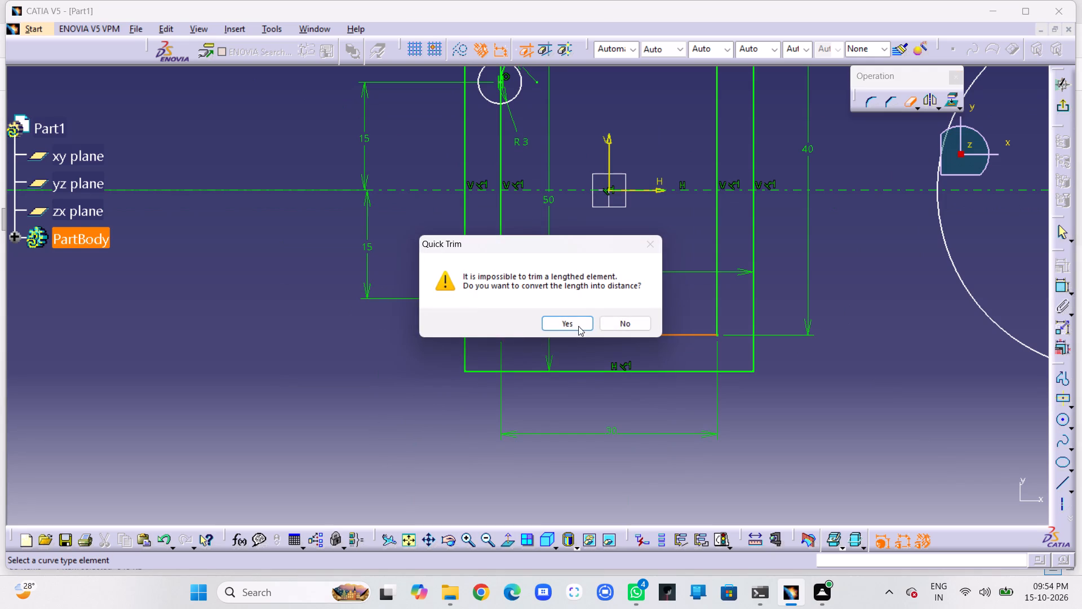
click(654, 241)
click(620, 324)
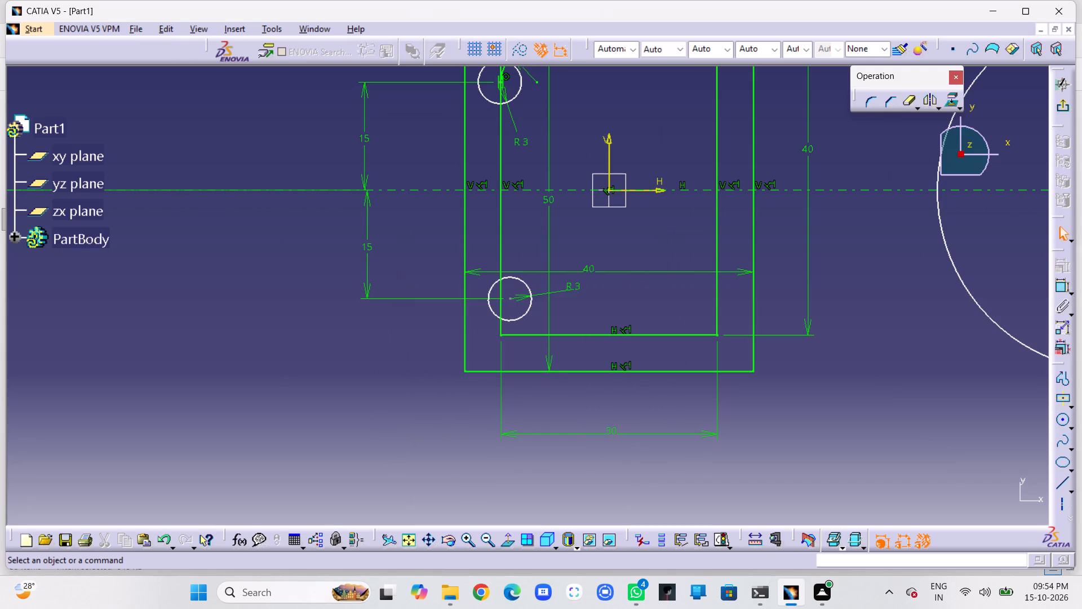
Round the inner rectangle's lower-left corner with the Corner operation and set its radius to 5 mm.
click(866, 102)
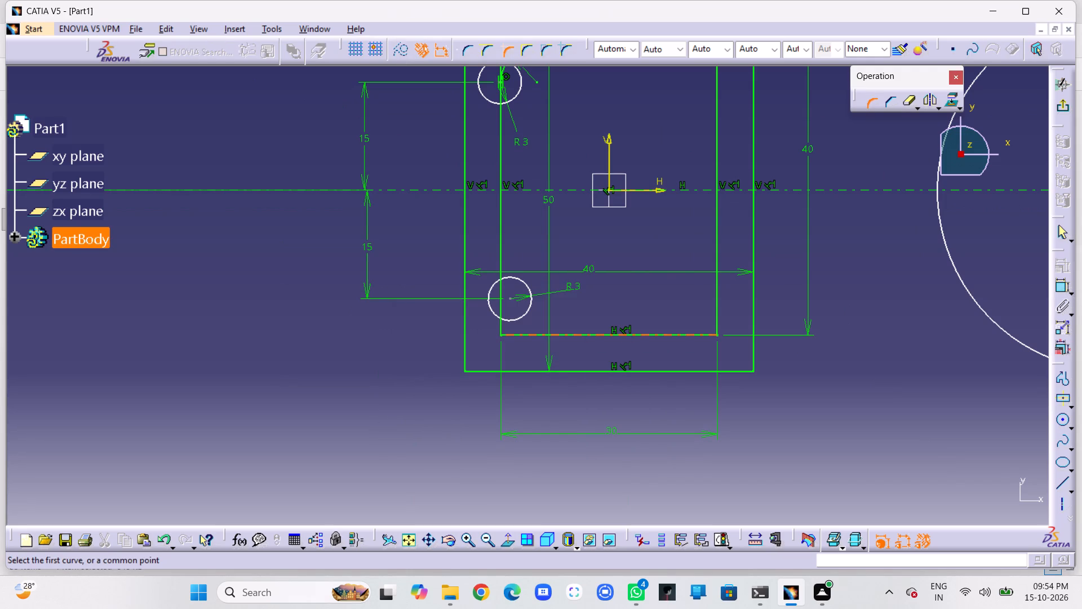
ctrl+click(527, 334)
ctrl+click(503, 325)
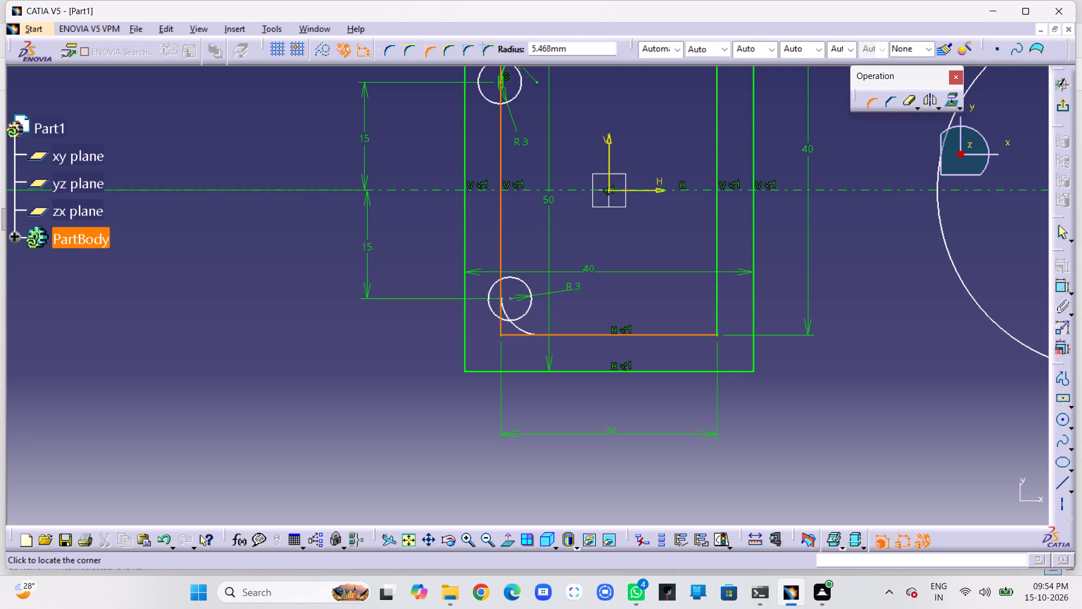
click(515, 325)
double_click(536, 310)
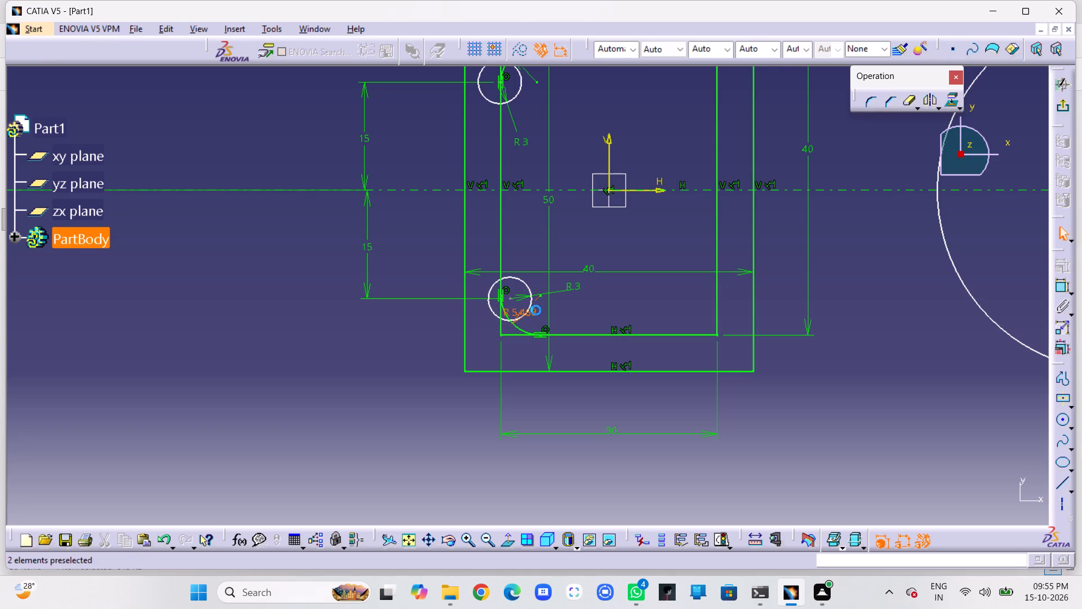
key(5)
key(Return)
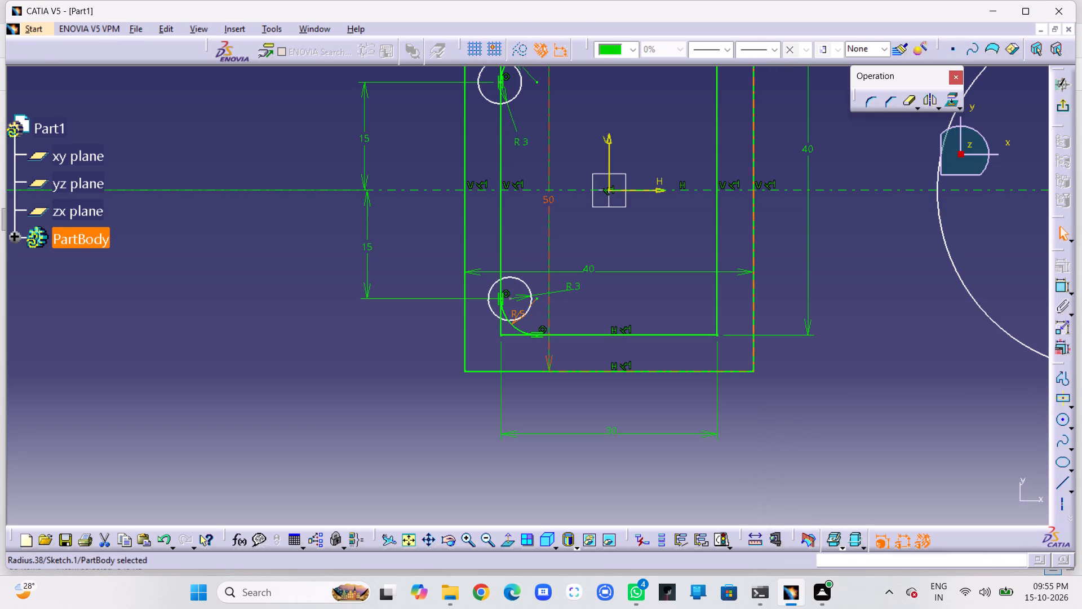
click(576, 301)
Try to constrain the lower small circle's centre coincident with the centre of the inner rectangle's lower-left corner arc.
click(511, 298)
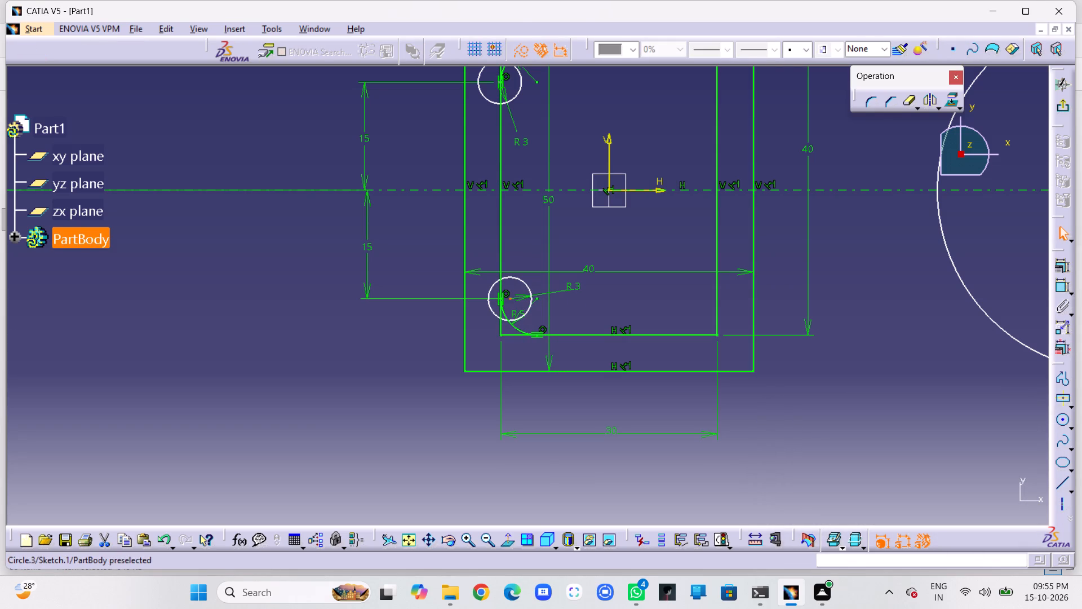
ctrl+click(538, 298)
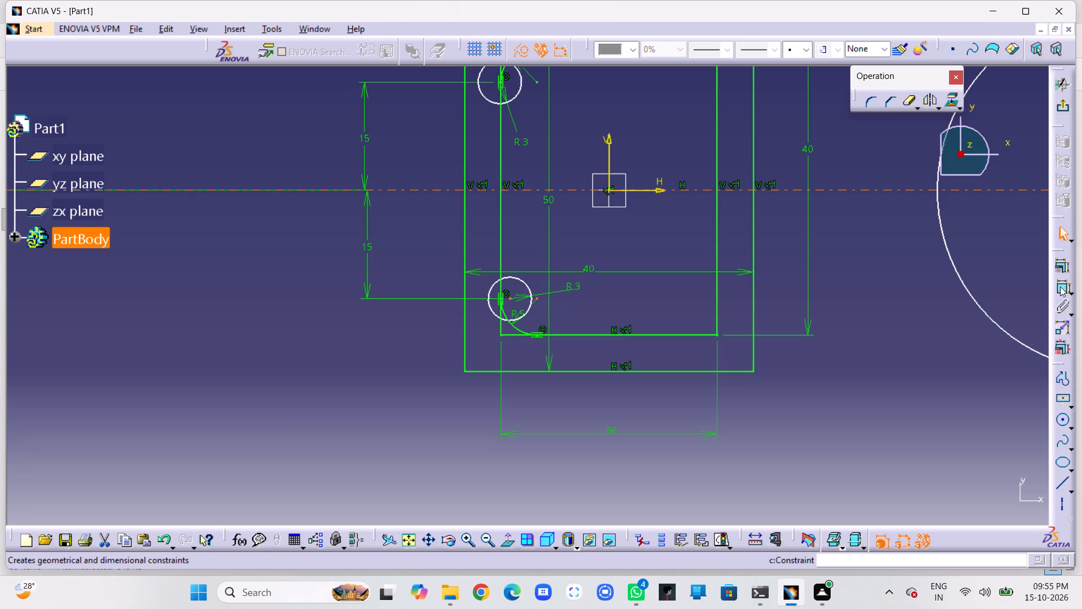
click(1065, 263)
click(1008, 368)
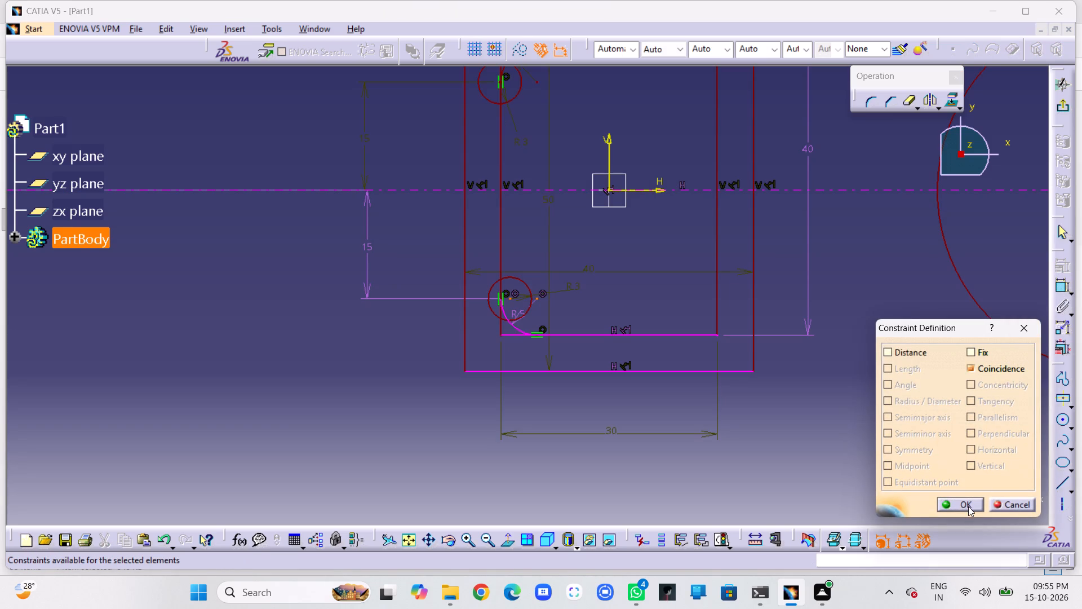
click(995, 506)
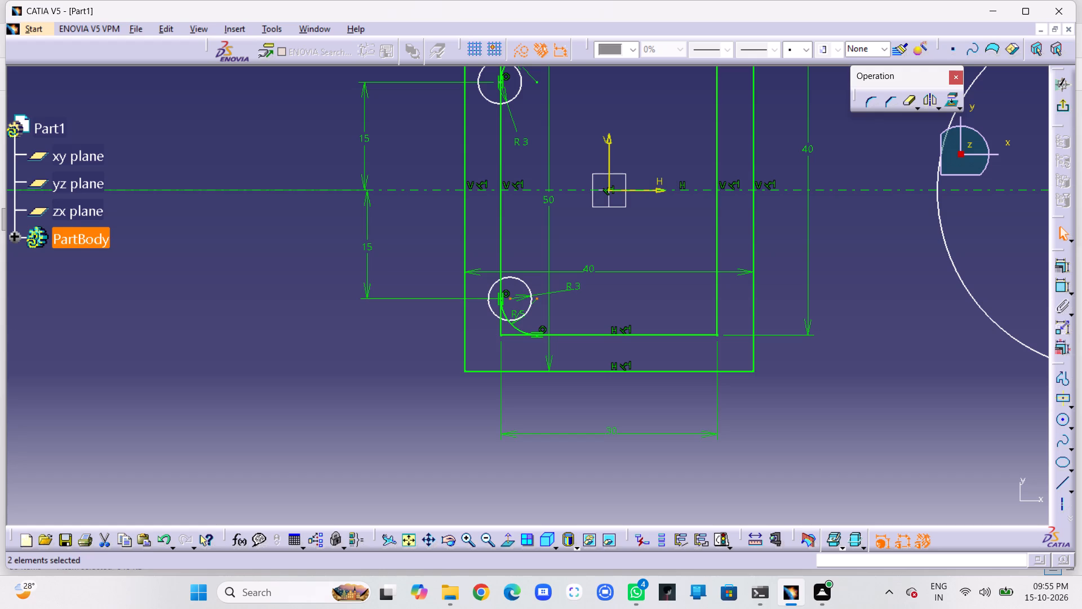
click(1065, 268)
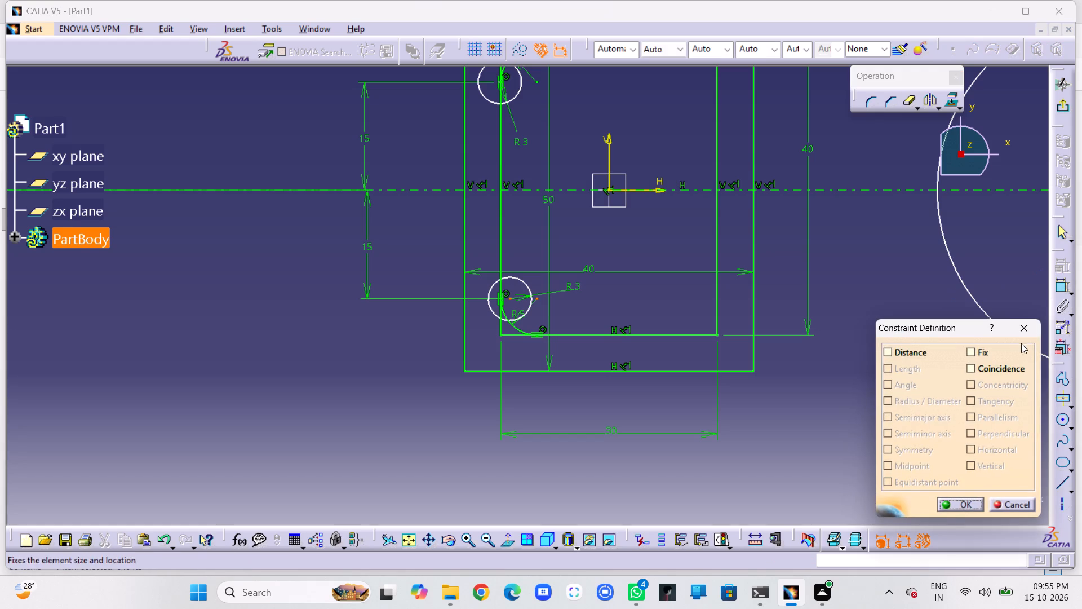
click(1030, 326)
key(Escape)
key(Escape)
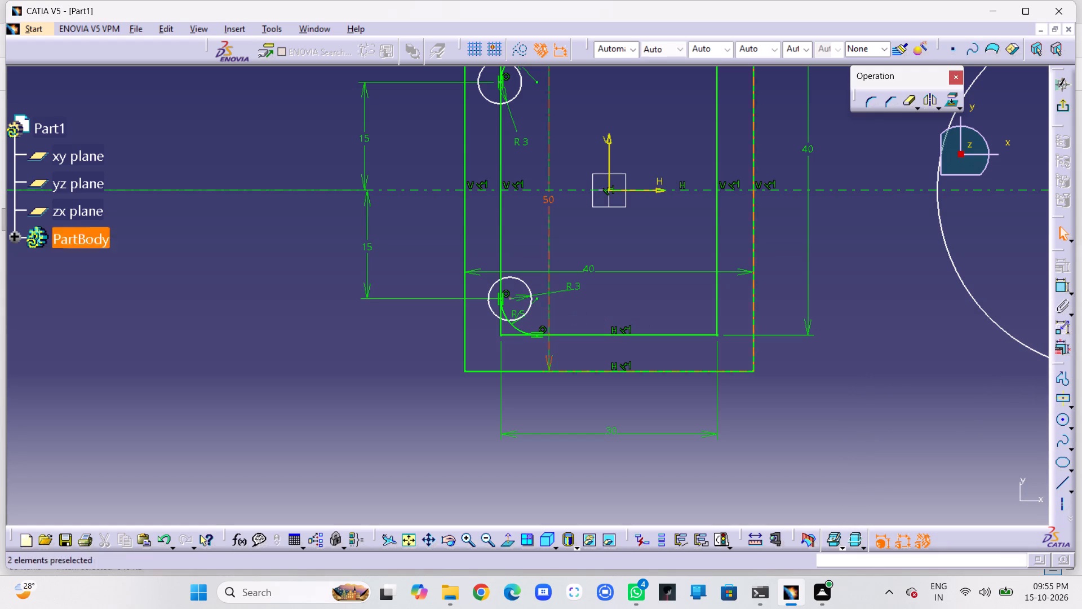
Move the lower small circle horizontally inward until its centre lies almost on the lower-left corner arc's centre.
drag(510, 297, 524, 299)
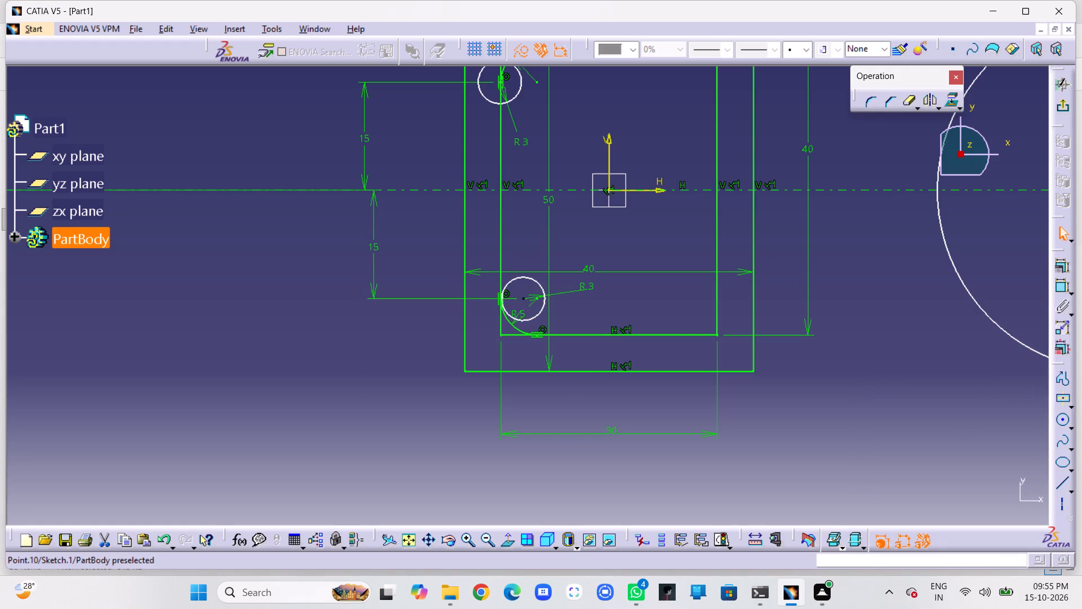
drag(524, 299, 543, 312)
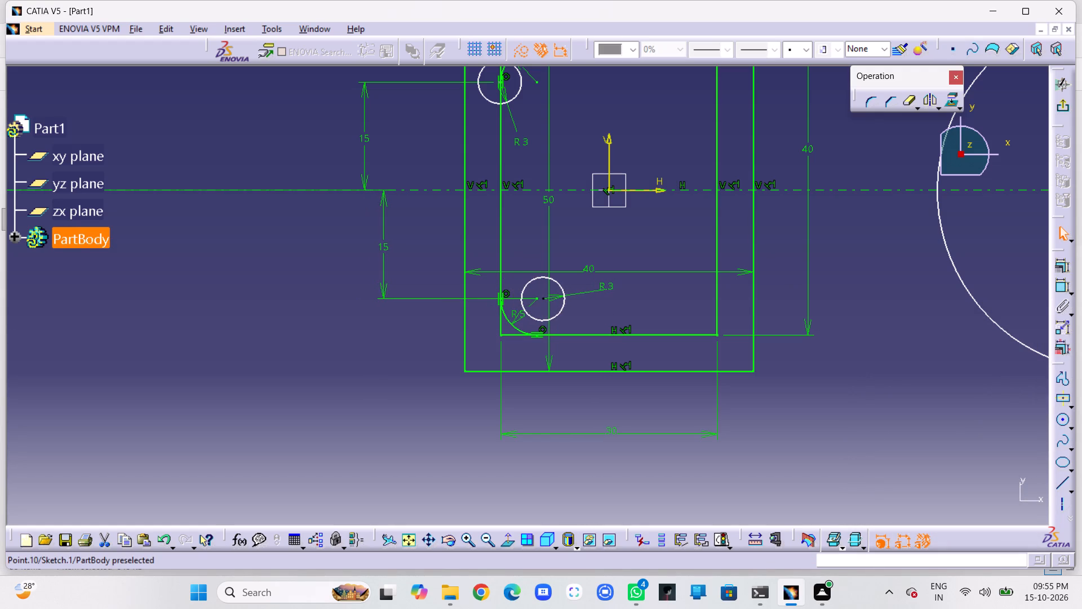
drag(543, 312, 539, 314)
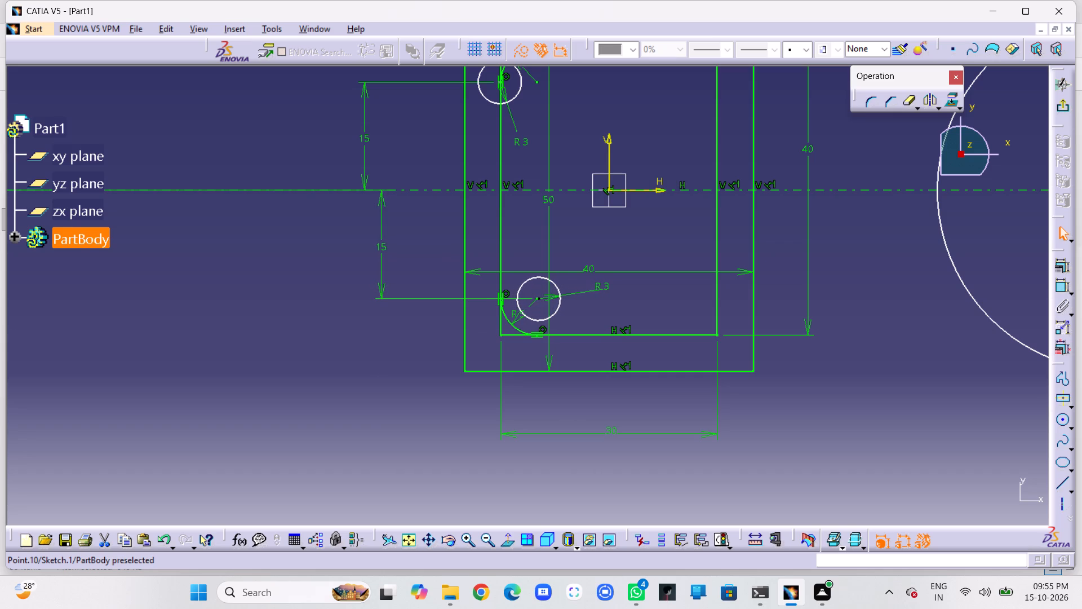
drag(539, 314, 540, 314)
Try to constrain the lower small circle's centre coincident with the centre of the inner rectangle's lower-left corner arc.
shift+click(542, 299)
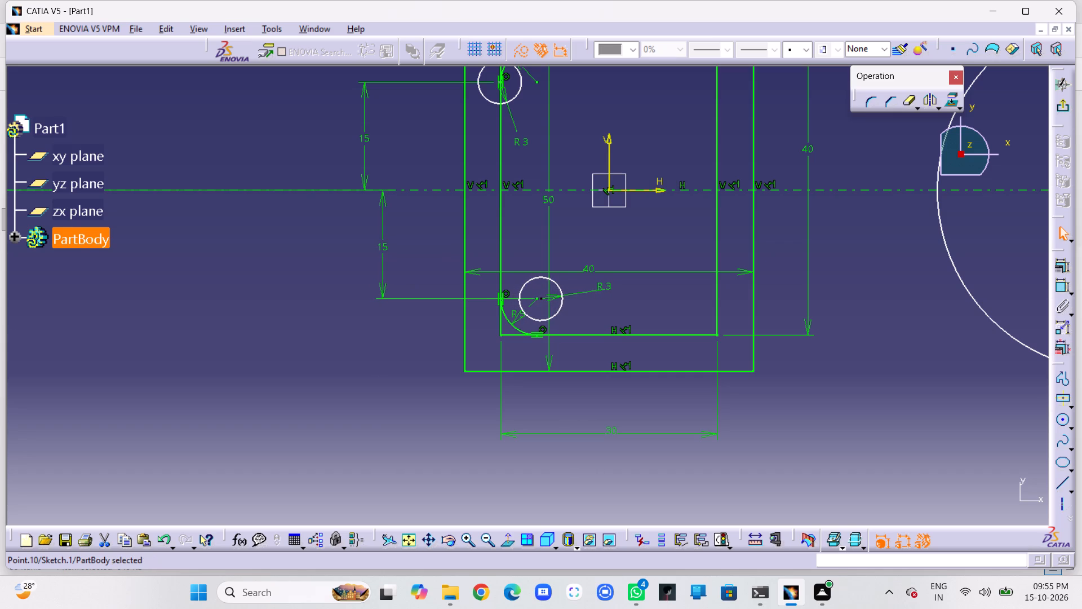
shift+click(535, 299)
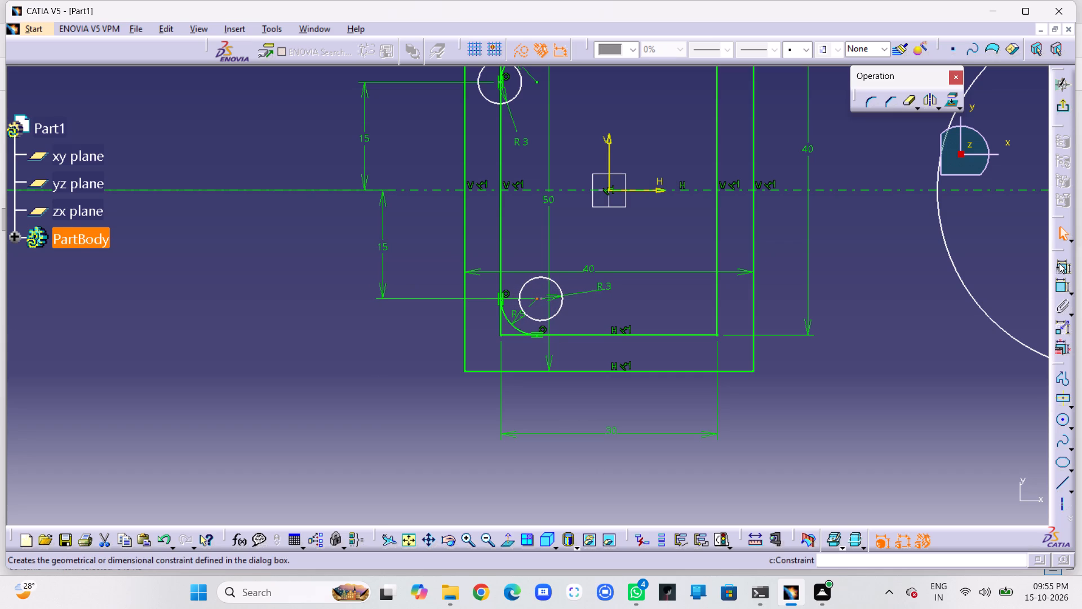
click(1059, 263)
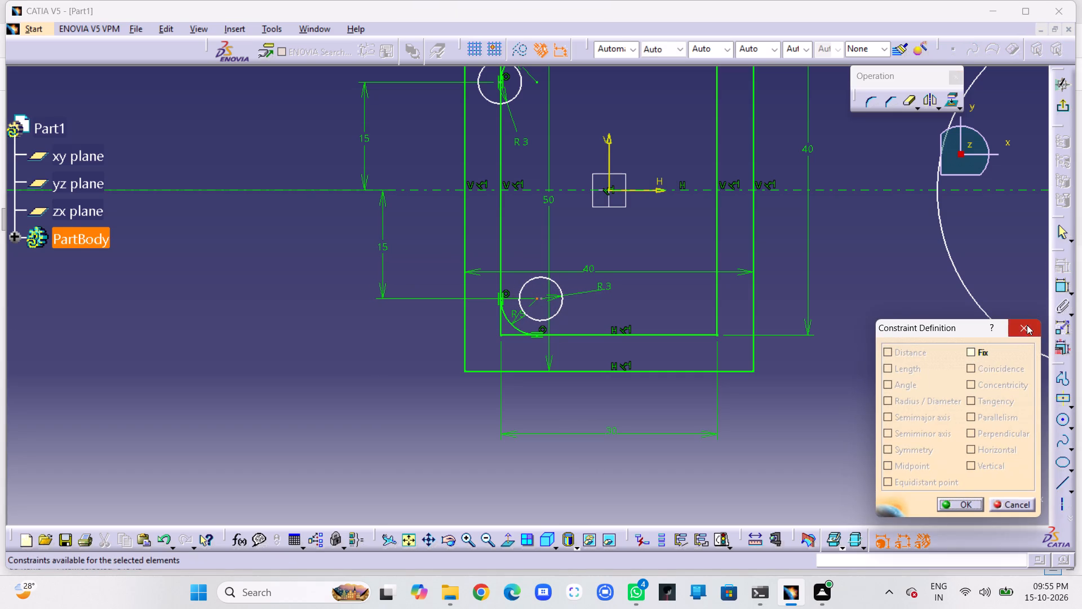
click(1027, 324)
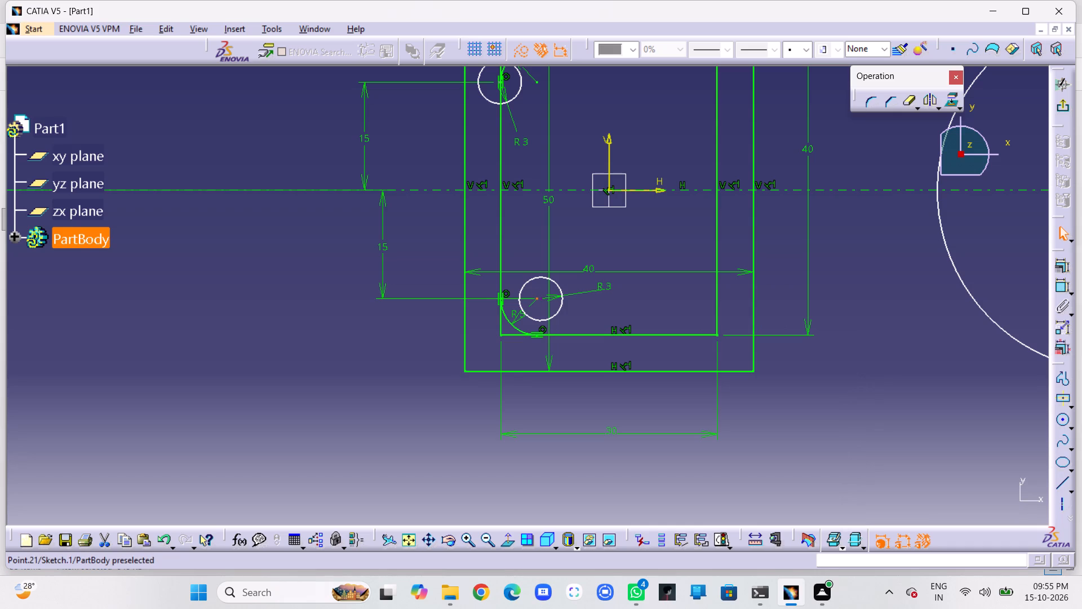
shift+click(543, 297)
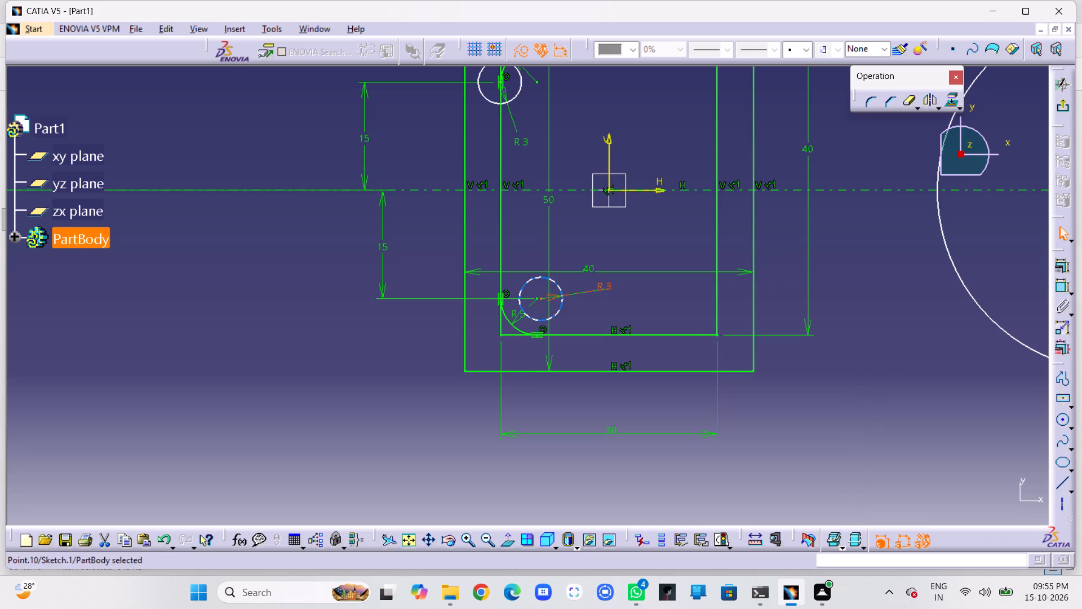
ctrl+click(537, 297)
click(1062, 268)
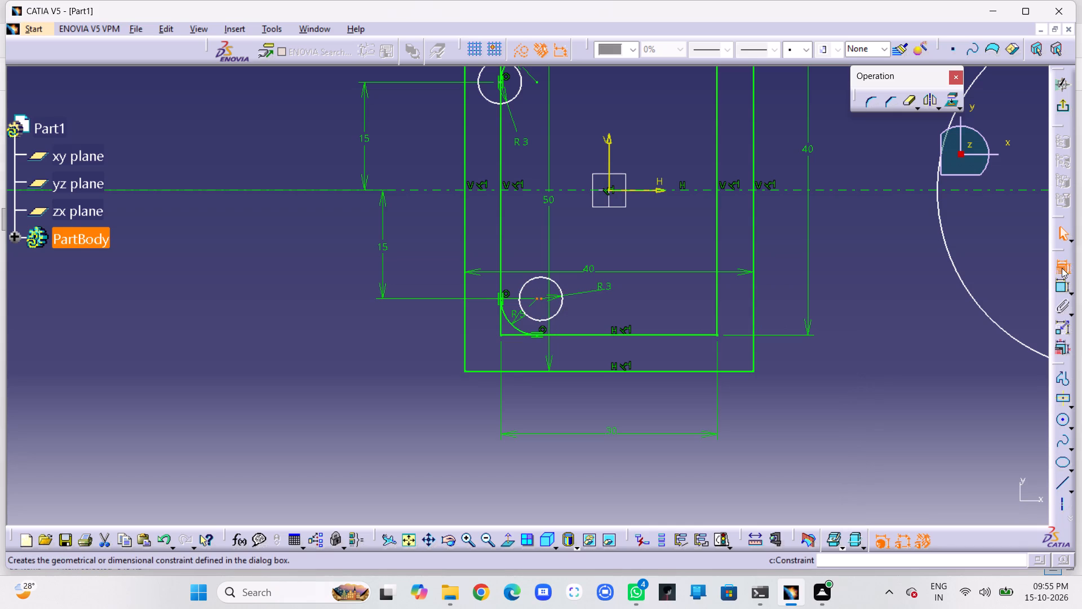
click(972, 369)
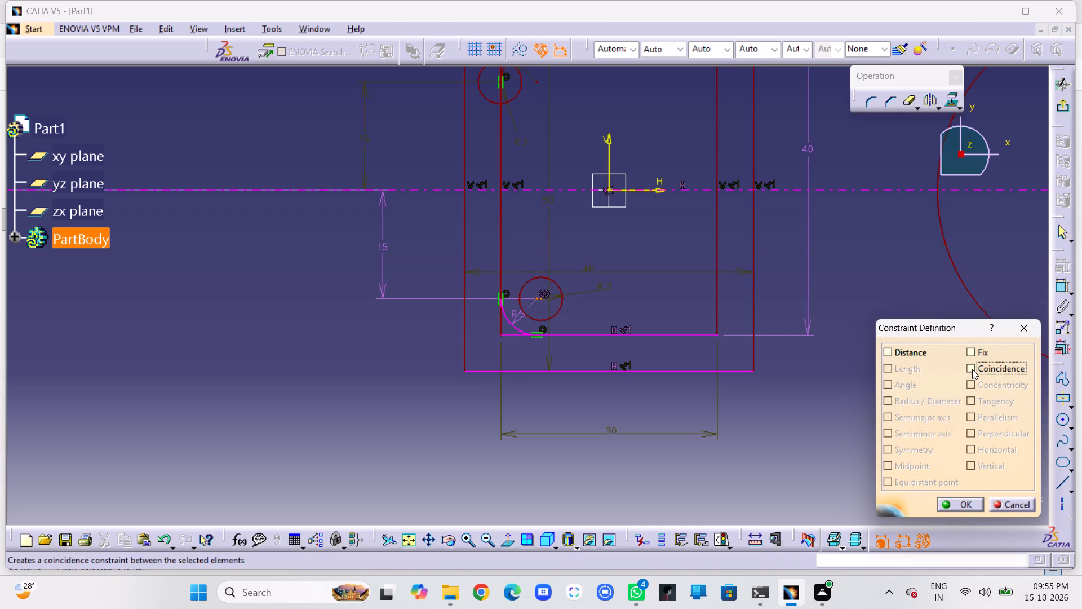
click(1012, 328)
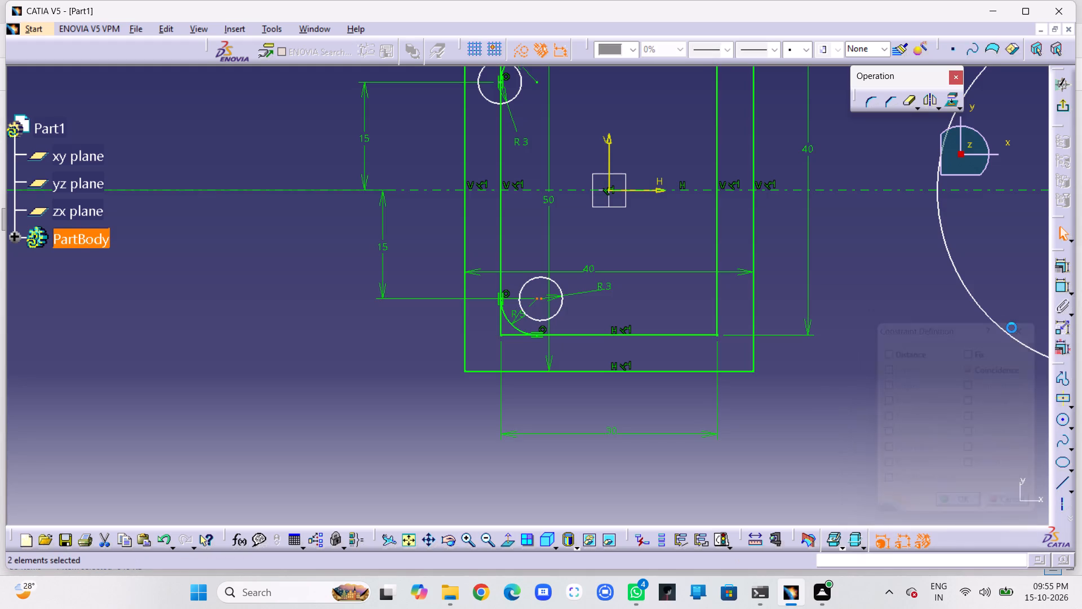
Delete the lower 3 mm radius circle together with its centre point.
click(561, 306)
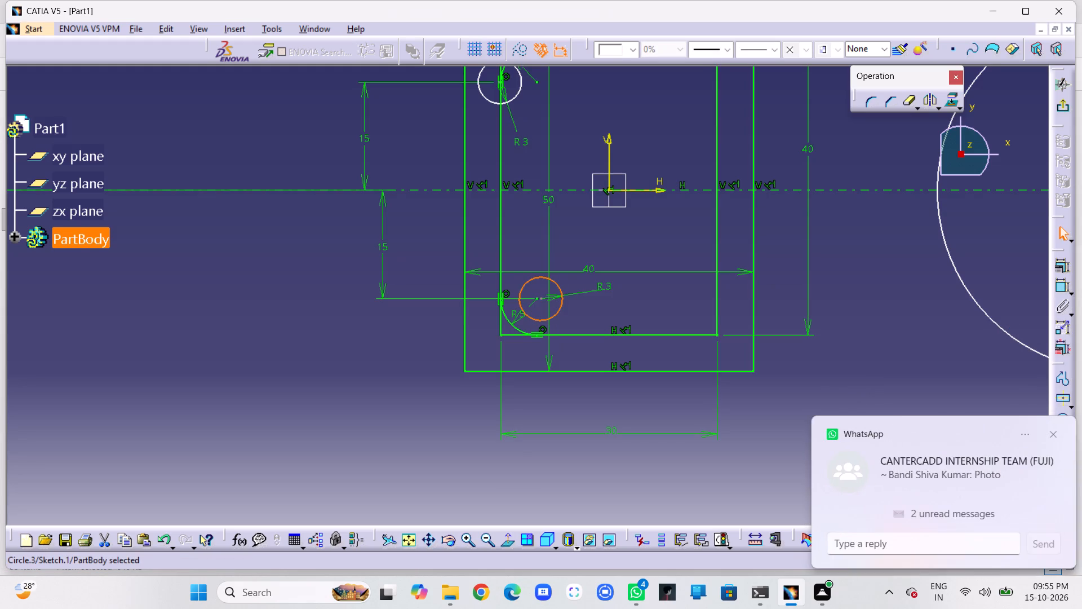
click(1054, 431)
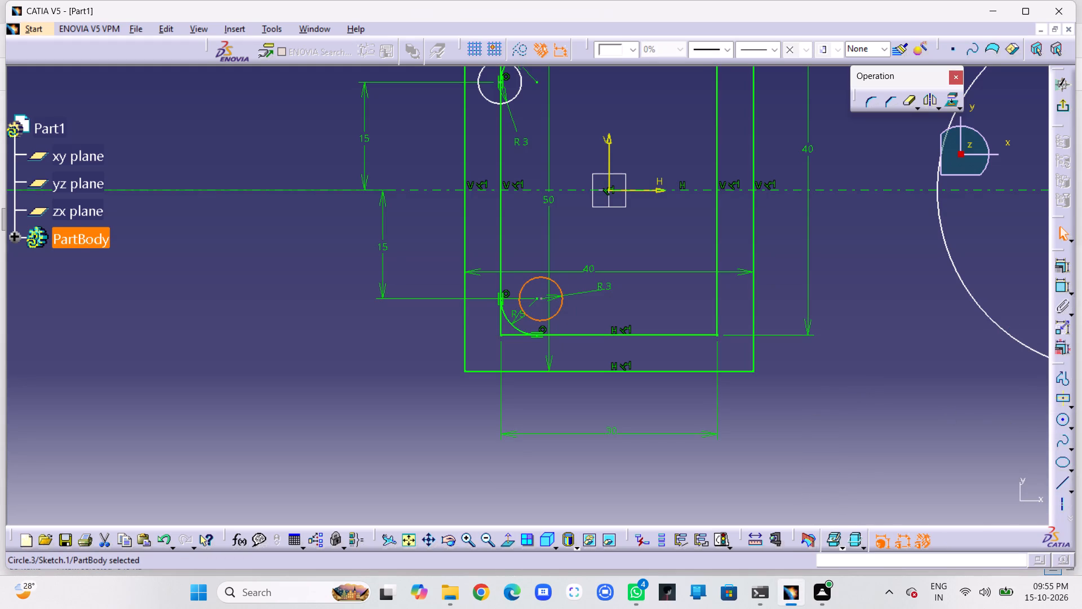
key(Delete)
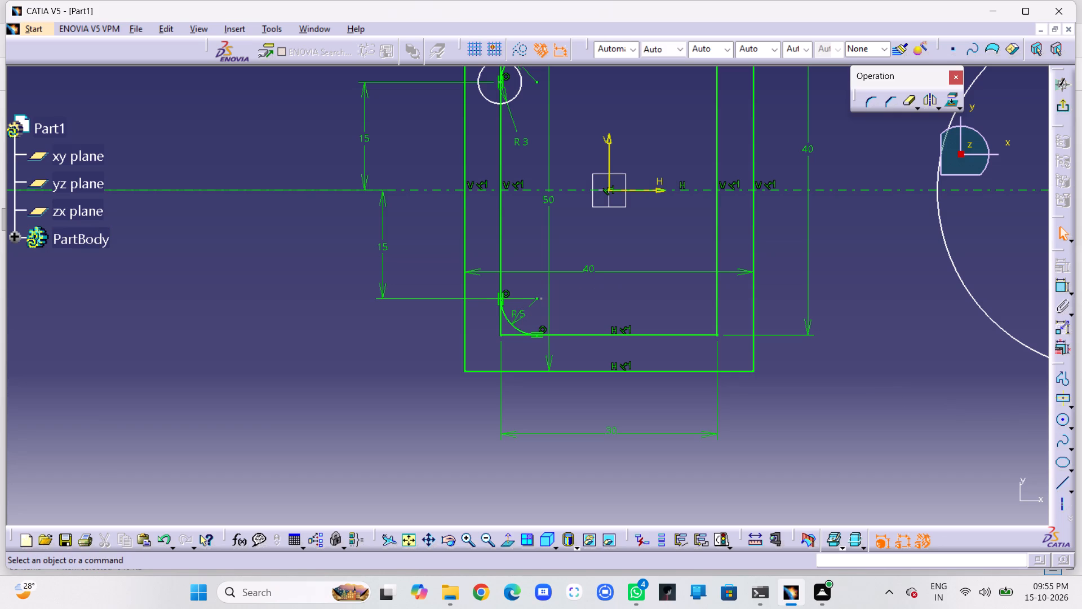
click(543, 298)
key(Delete)
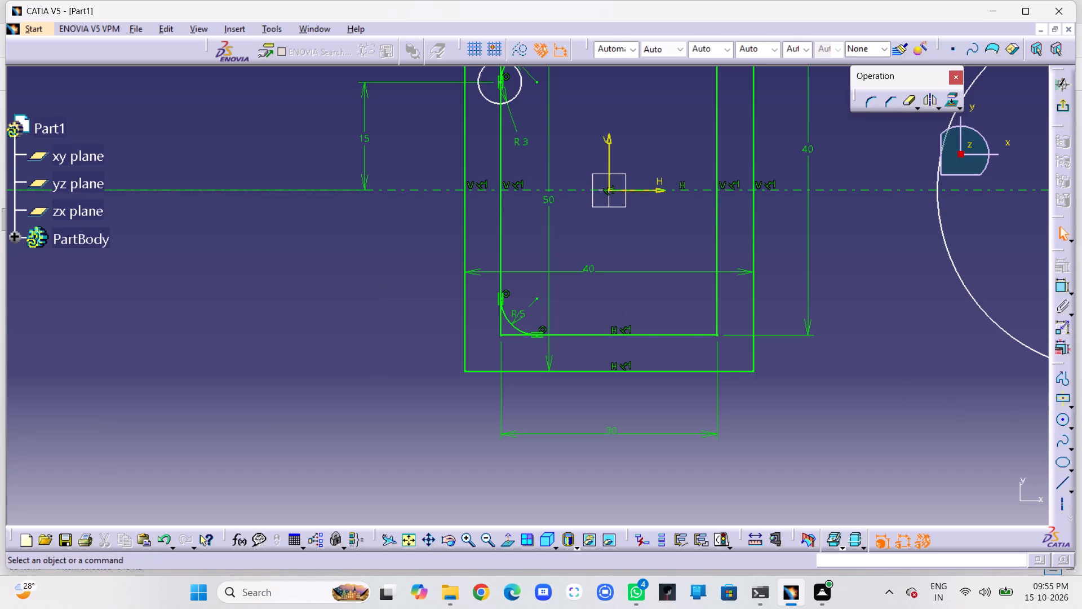
Delete the upper 3 mm radius circle together with its centre point.
middle_drag(614, 311, 617, 448)
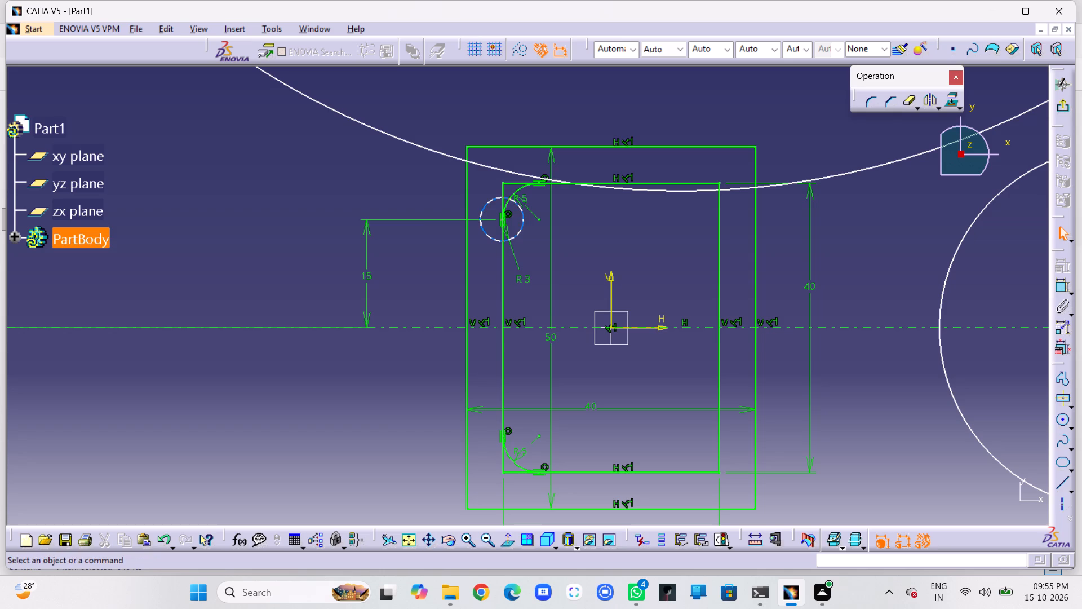
drag(487, 207, 406, 212)
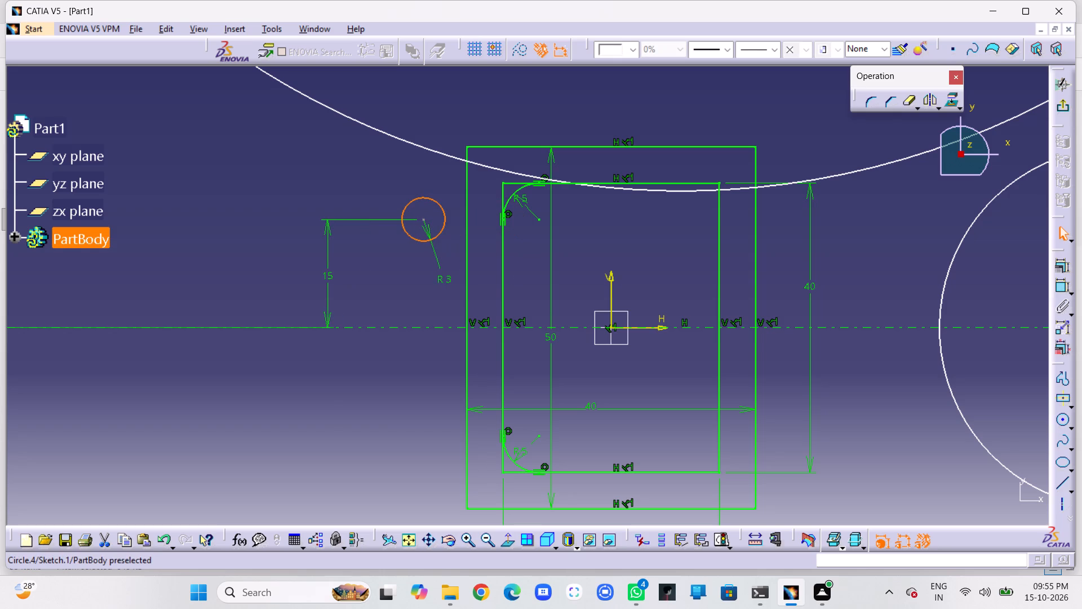
key(Delete)
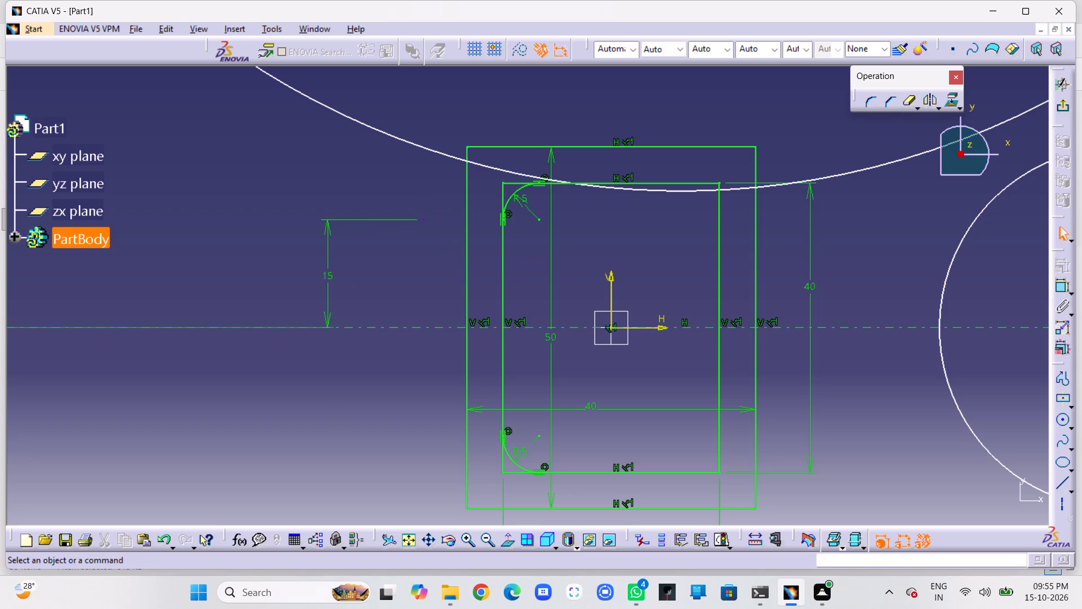
click(423, 221)
key(Delete)
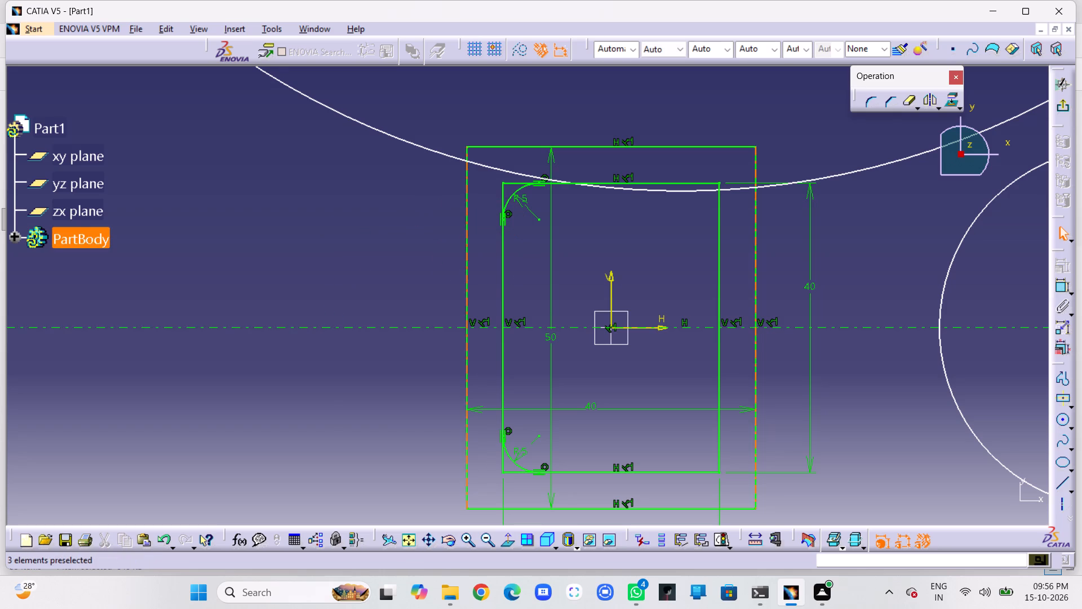
Mirror the inner rectangle's two left corner arcs about the vertical axis onto its right corners.
middle_drag(662, 443, 638, 422)
middle_drag(599, 411, 601, 428)
right_click(599, 411)
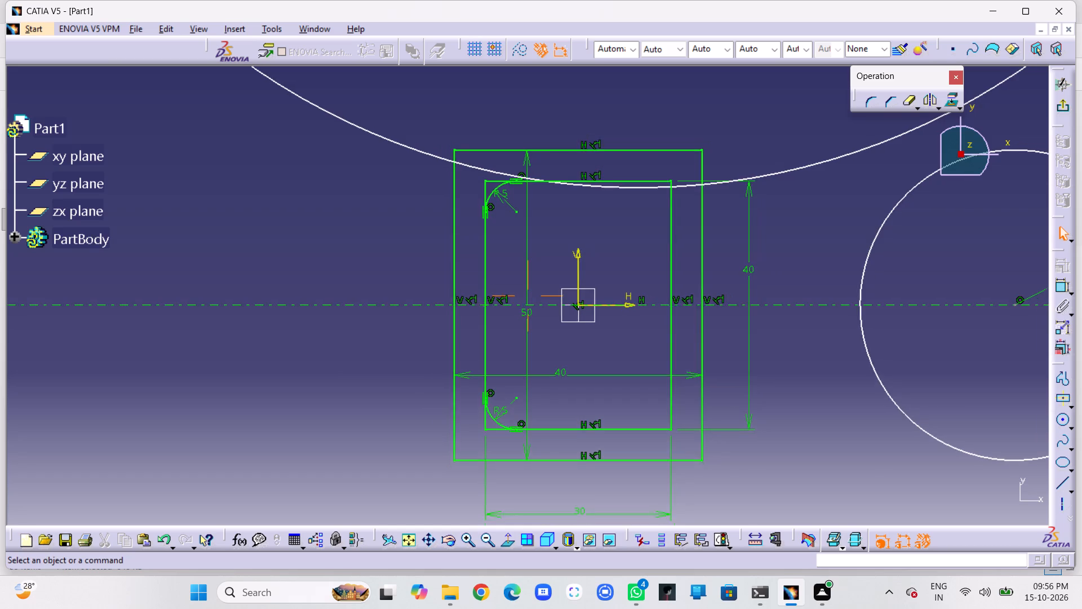
middle_drag(601, 428, 601, 428)
middle_drag(622, 395, 591, 425)
right_click(590, 410)
middle_drag(585, 403, 577, 421)
middle_click(577, 421)
middle_drag(454, 218, 456, 303)
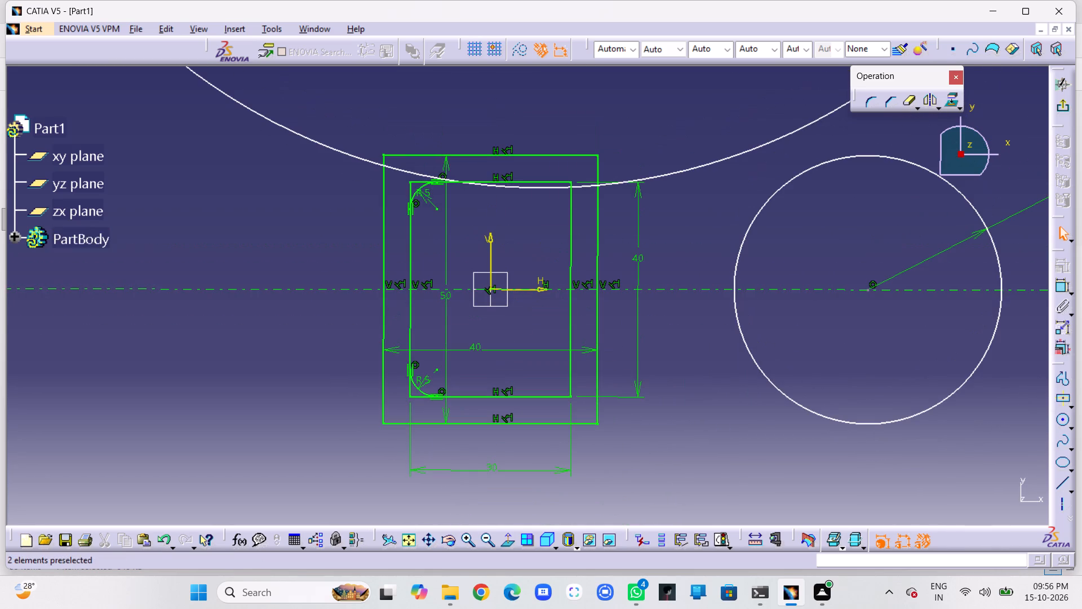
ctrl+click(419, 191)
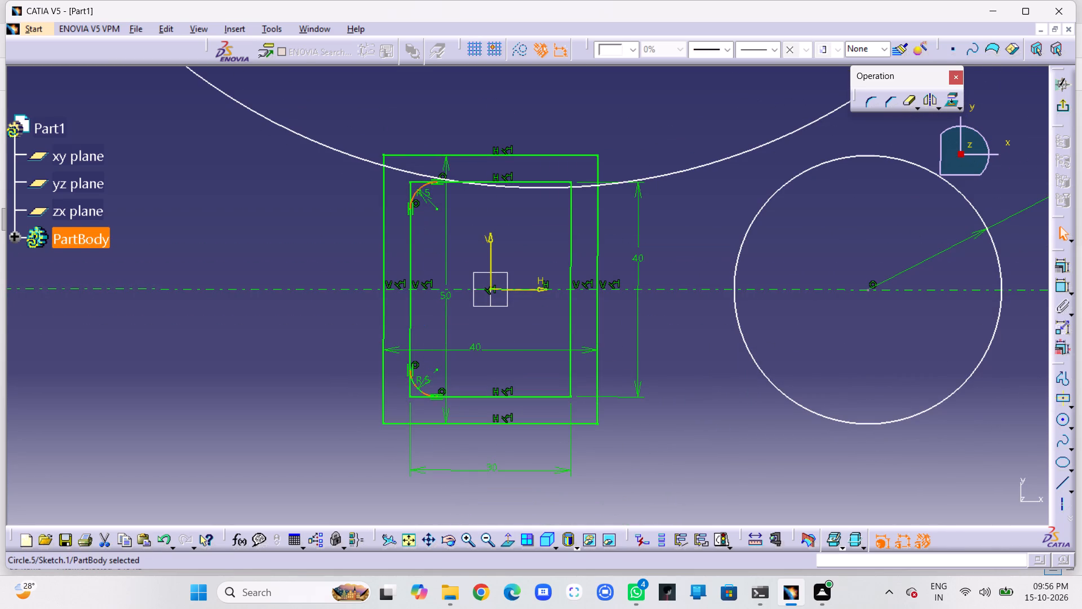
ctrl+click(422, 390)
click(932, 99)
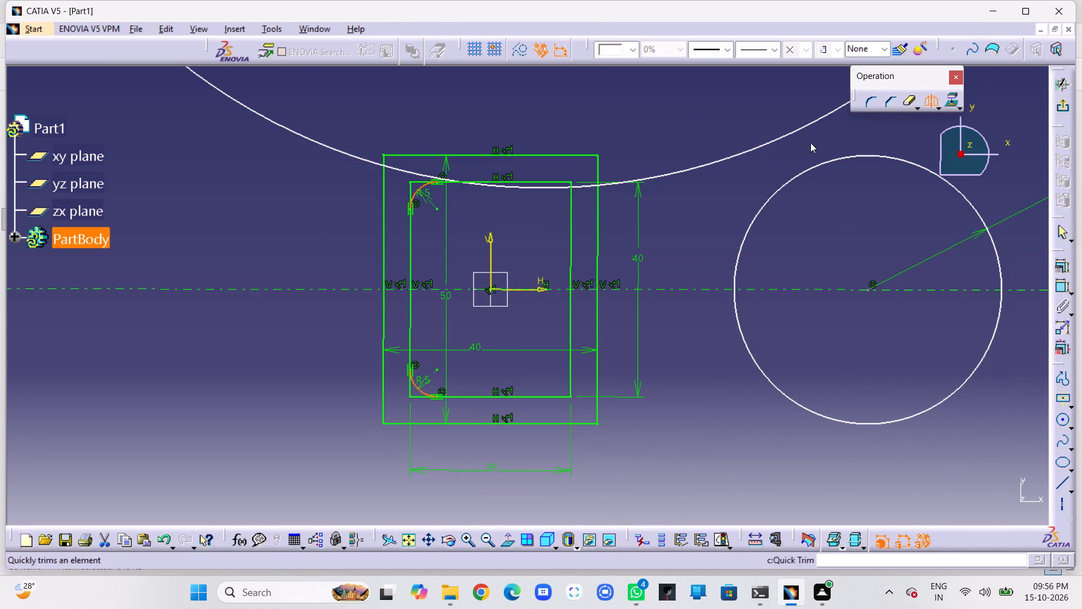
click(493, 249)
click(530, 229)
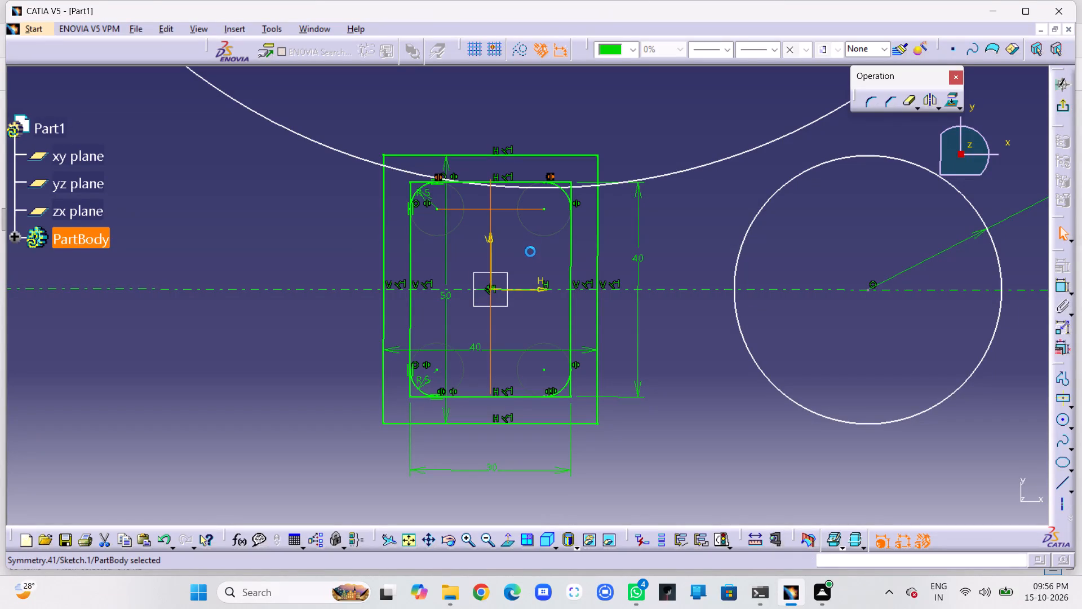
click(539, 255)
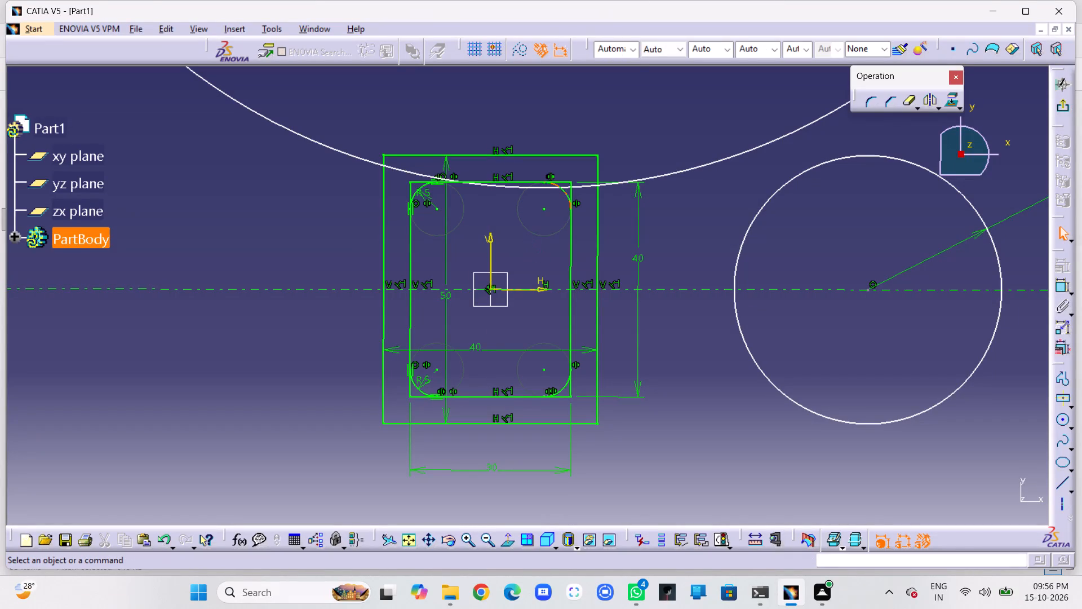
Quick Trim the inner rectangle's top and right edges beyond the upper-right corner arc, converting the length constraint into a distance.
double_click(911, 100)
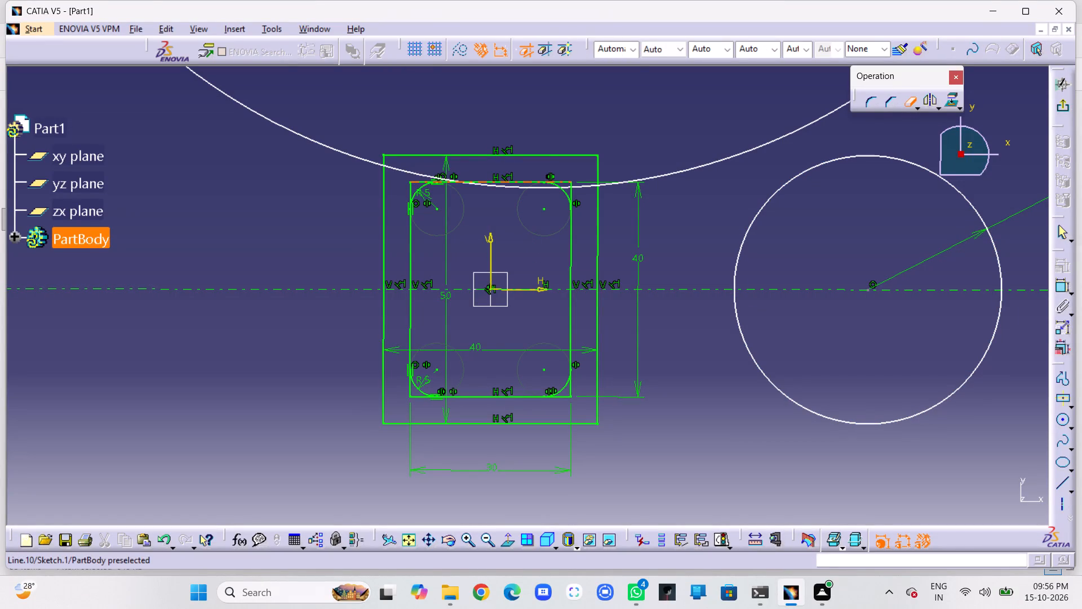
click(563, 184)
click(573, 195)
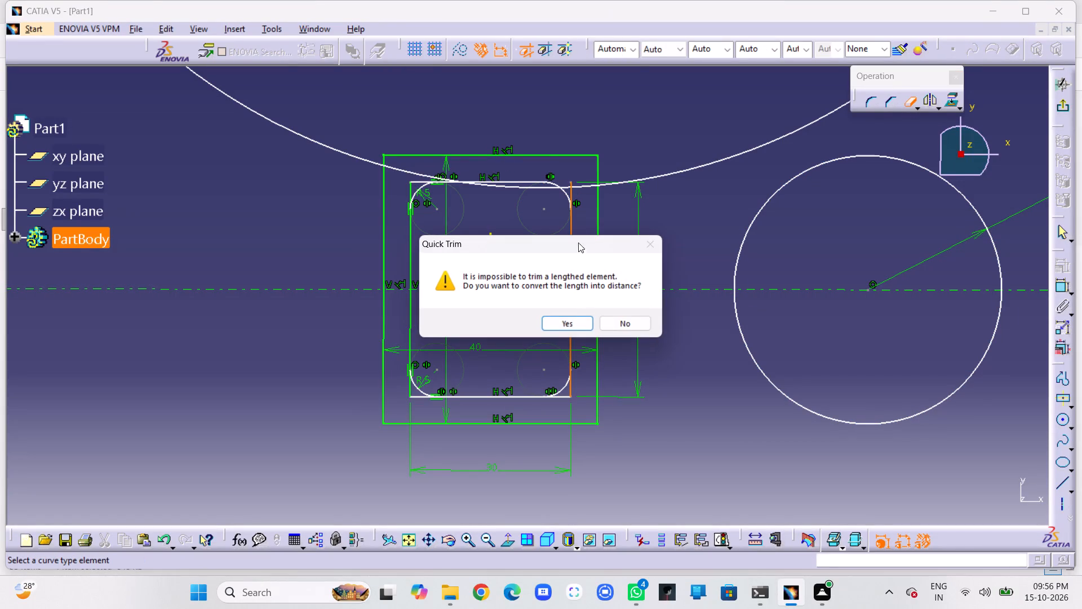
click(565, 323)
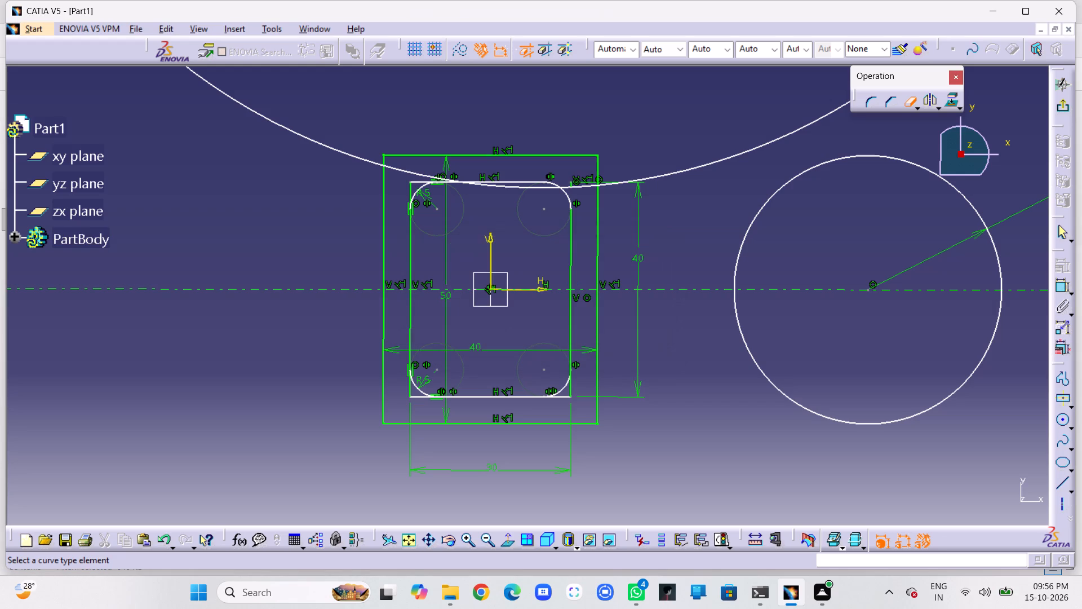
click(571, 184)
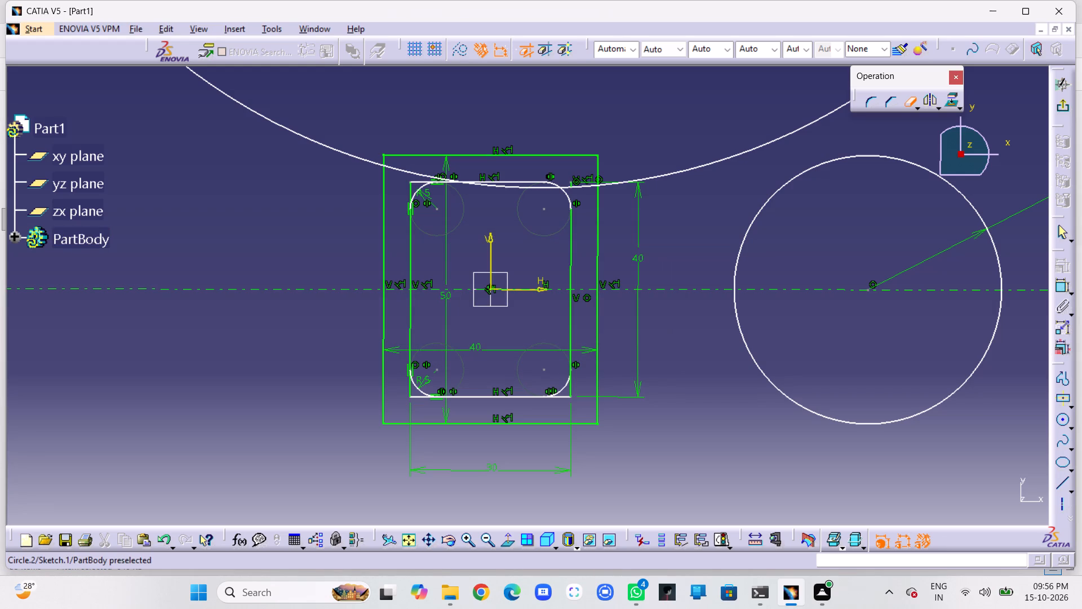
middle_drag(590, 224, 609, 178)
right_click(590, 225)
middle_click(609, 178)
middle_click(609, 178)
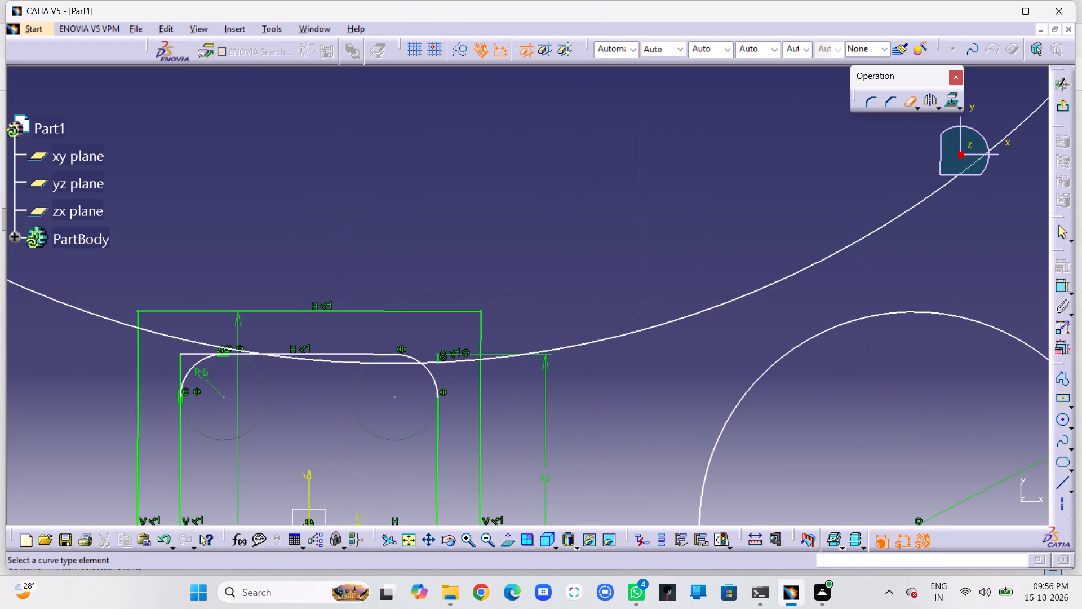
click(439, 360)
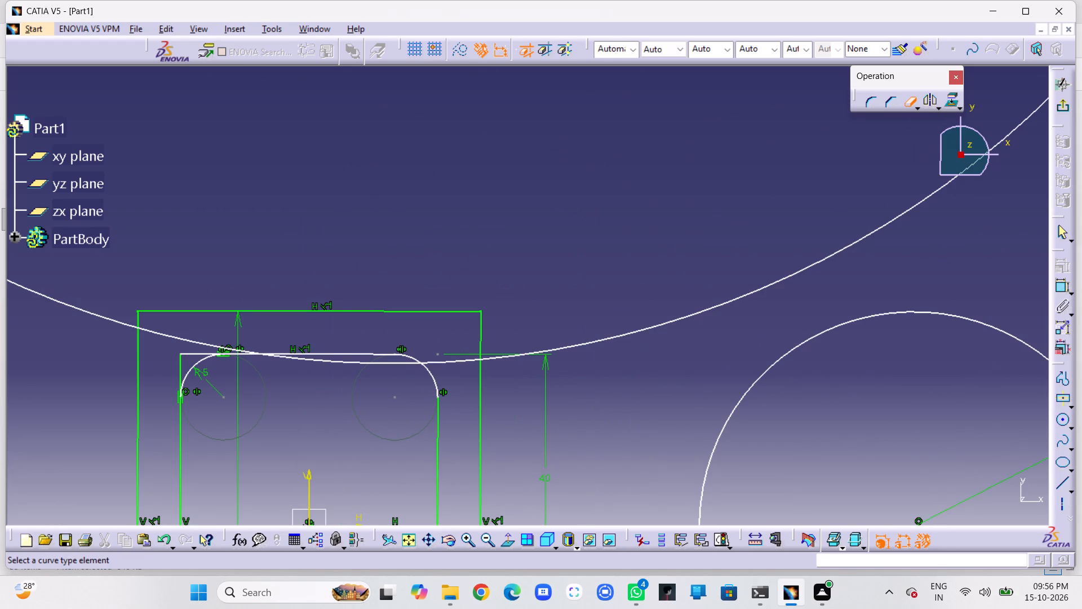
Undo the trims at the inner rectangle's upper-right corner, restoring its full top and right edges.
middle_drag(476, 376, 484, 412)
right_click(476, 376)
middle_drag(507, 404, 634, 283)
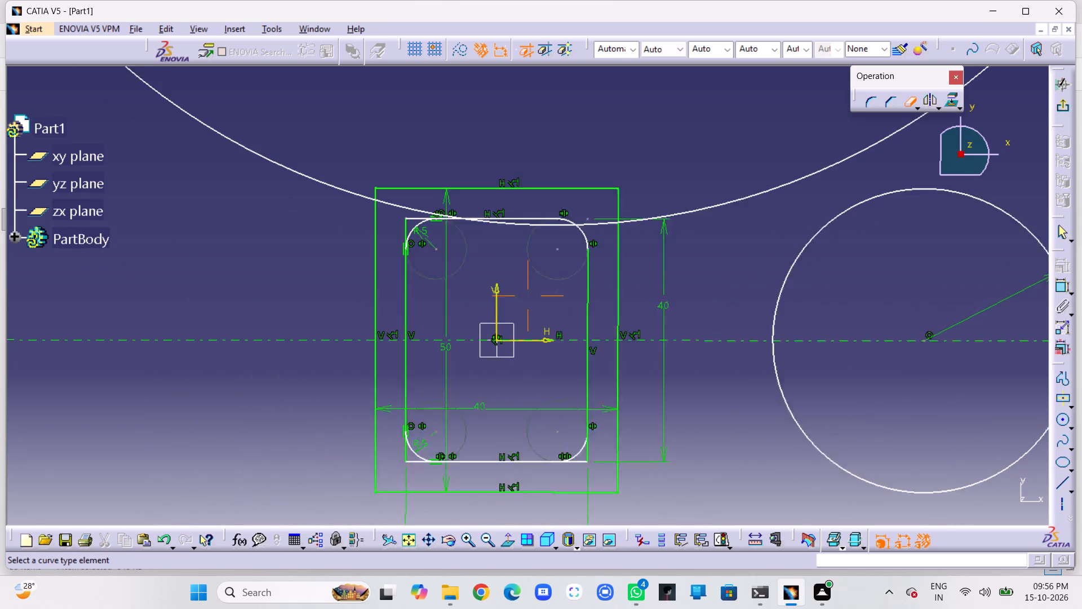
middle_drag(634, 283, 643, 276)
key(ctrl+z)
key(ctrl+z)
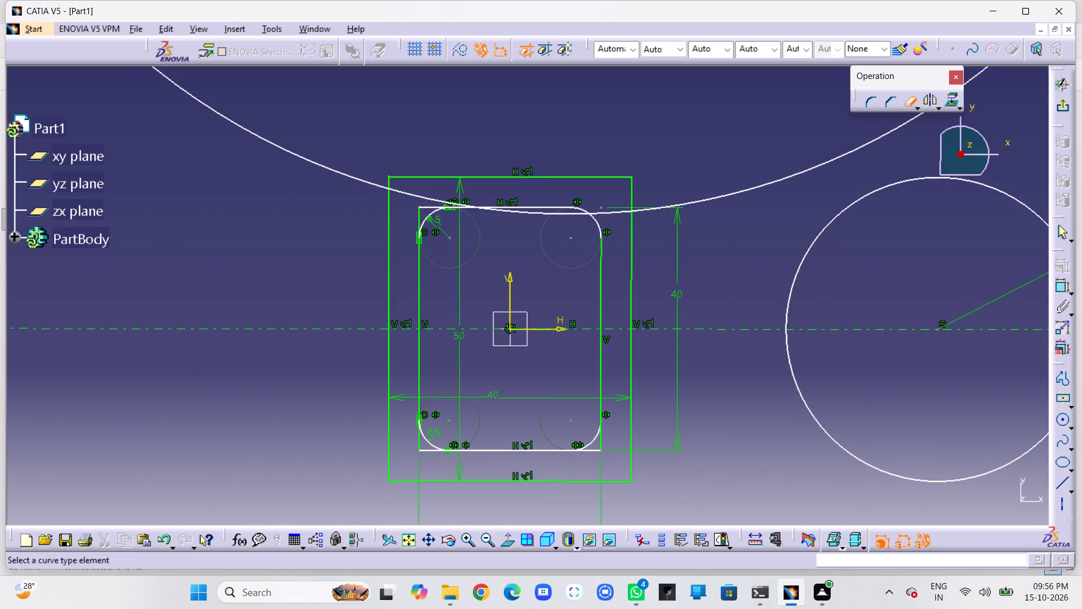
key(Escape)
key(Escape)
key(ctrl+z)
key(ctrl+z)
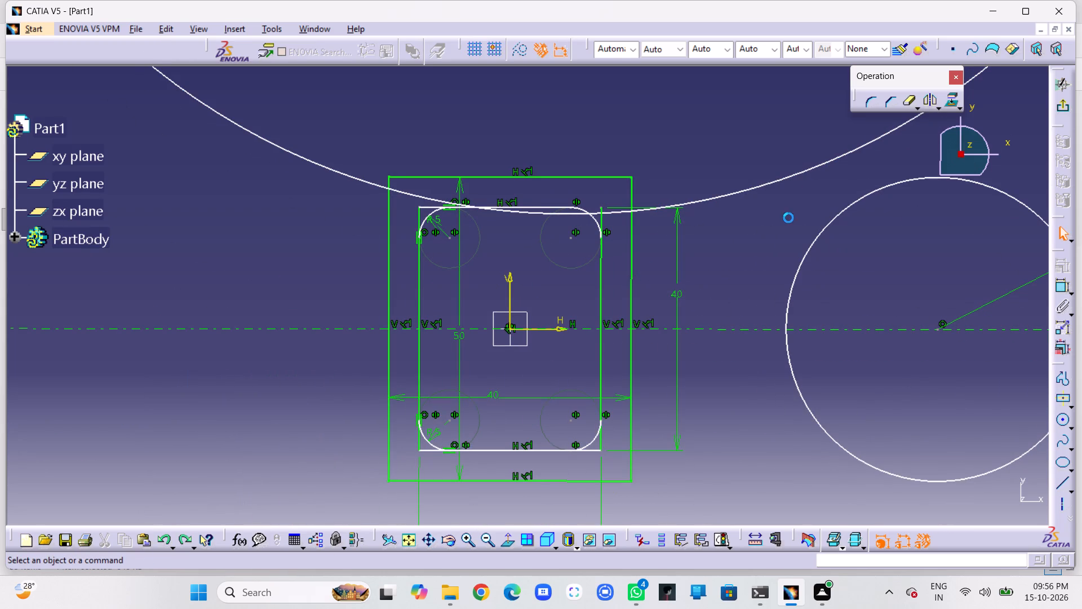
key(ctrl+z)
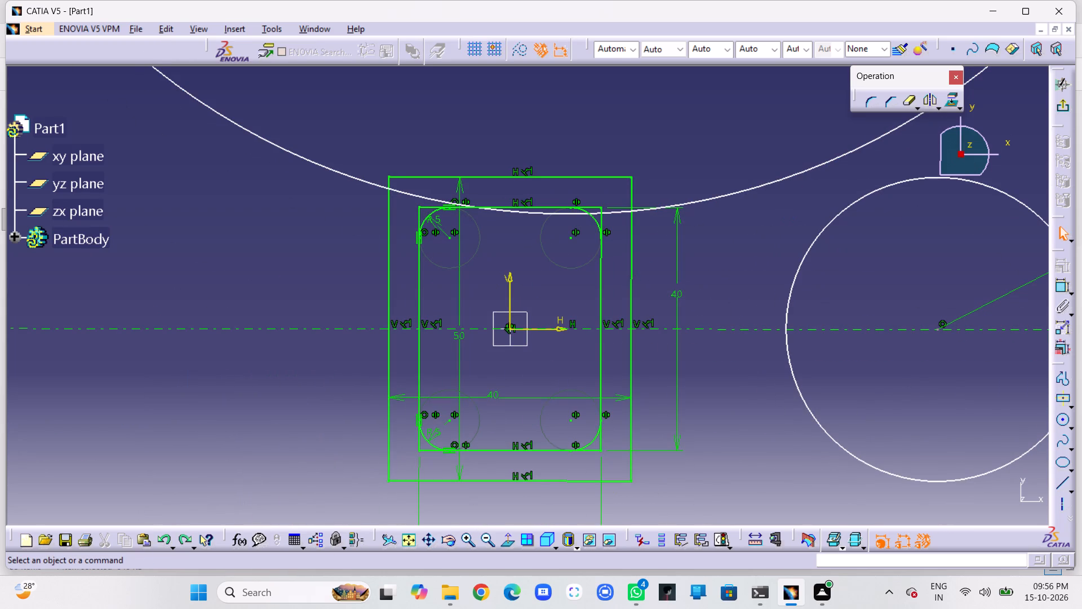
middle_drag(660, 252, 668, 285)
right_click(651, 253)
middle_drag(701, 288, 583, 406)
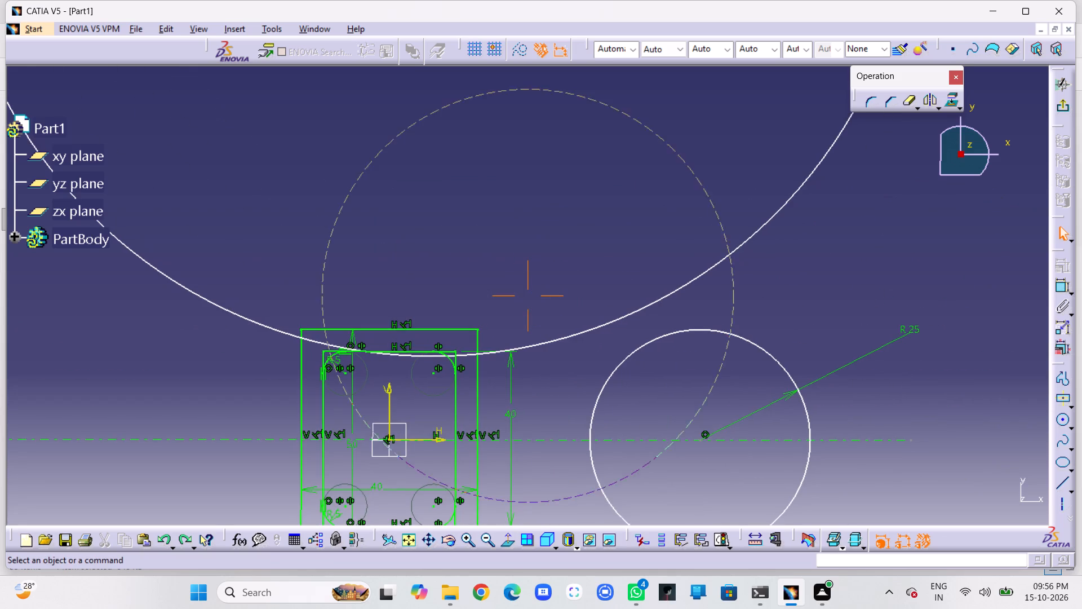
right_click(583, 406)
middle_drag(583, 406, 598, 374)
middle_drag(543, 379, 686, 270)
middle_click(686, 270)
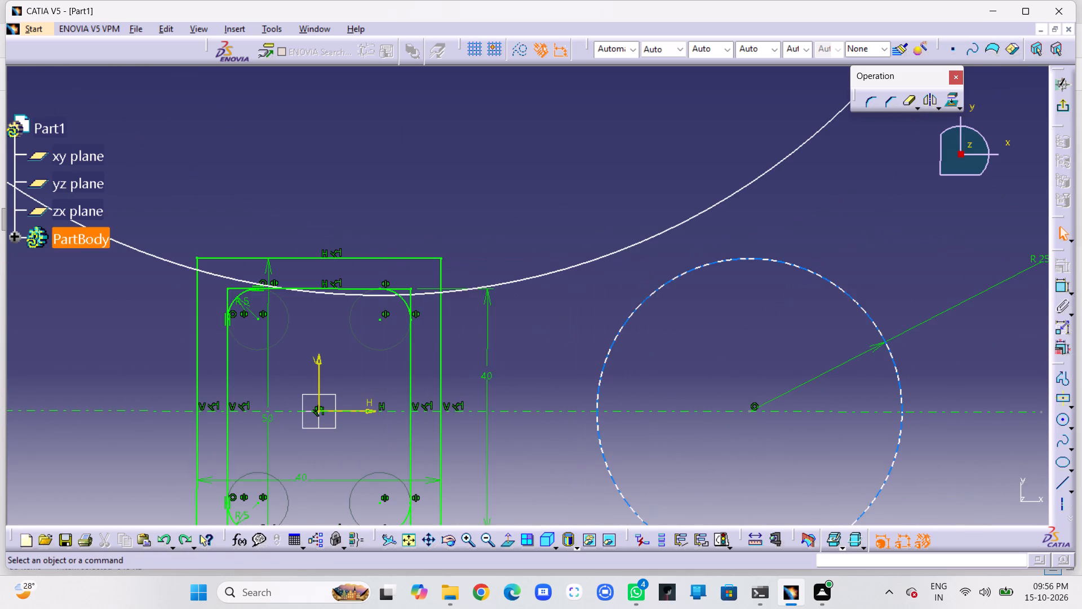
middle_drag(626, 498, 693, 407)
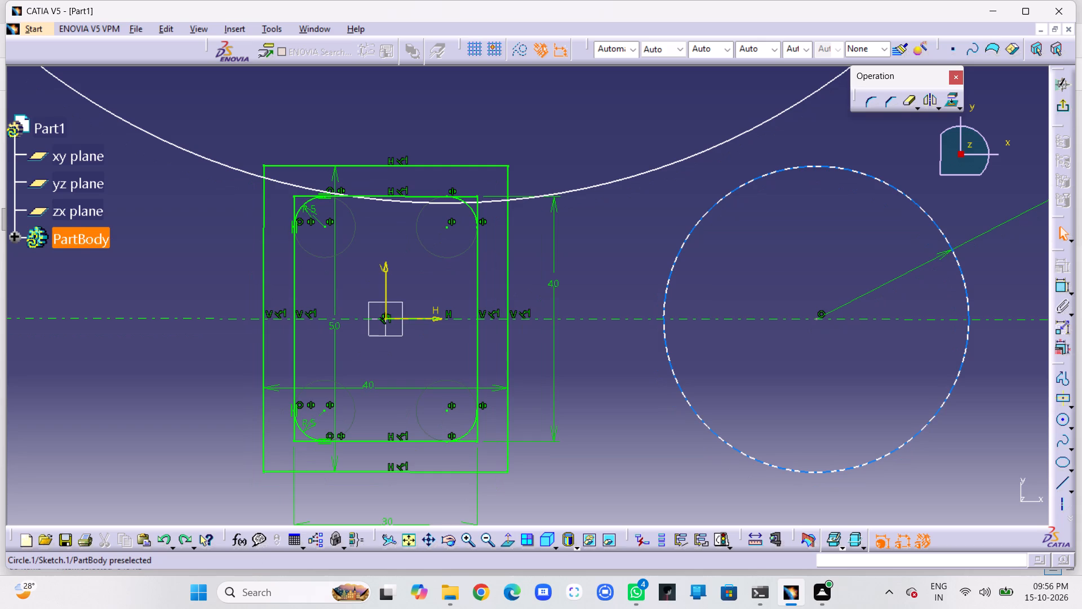
Draw a circle centred on the inner rectangle's upper-right corner arc and set its radius to 3 mm.
click(1061, 420)
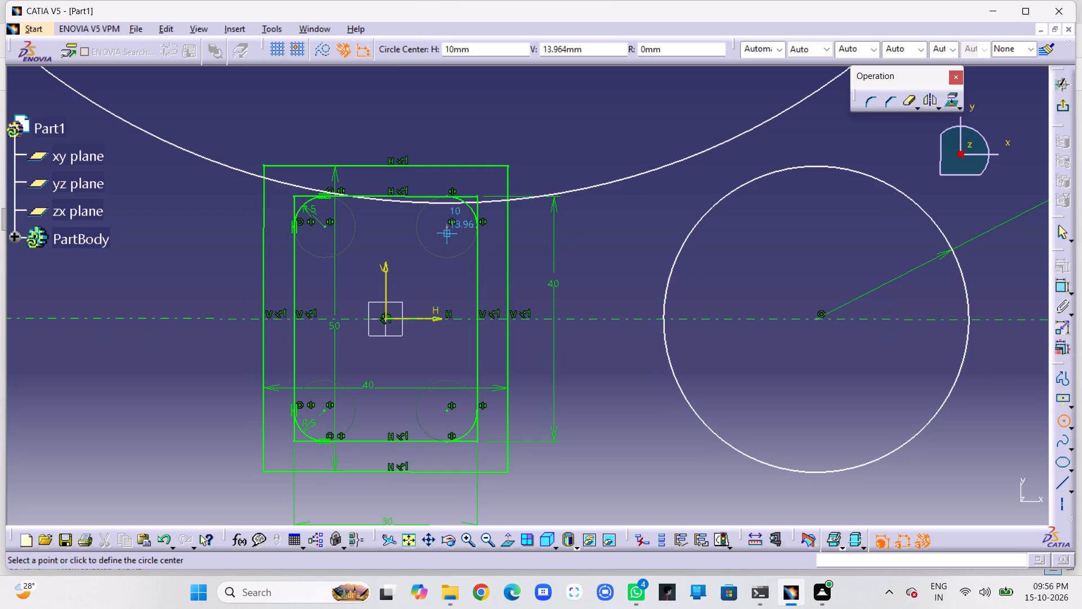
click(444, 224)
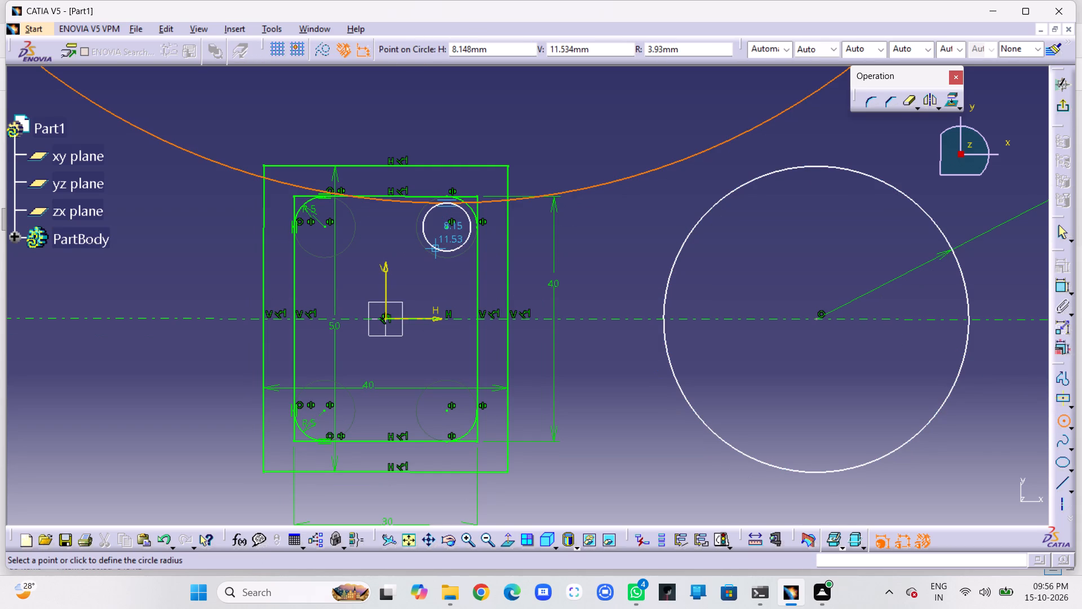
click(436, 239)
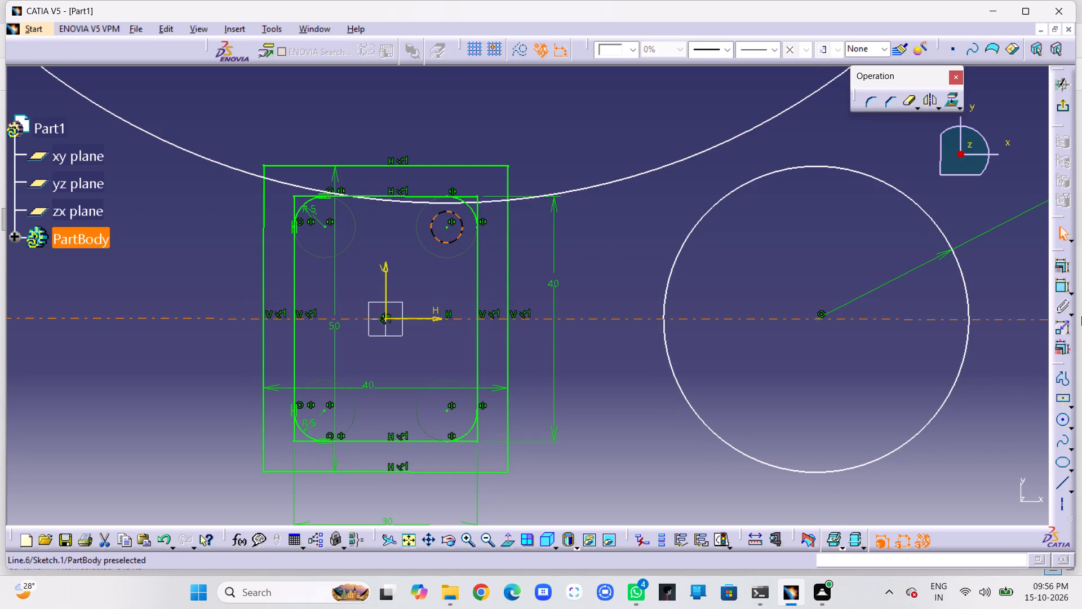
click(1056, 286)
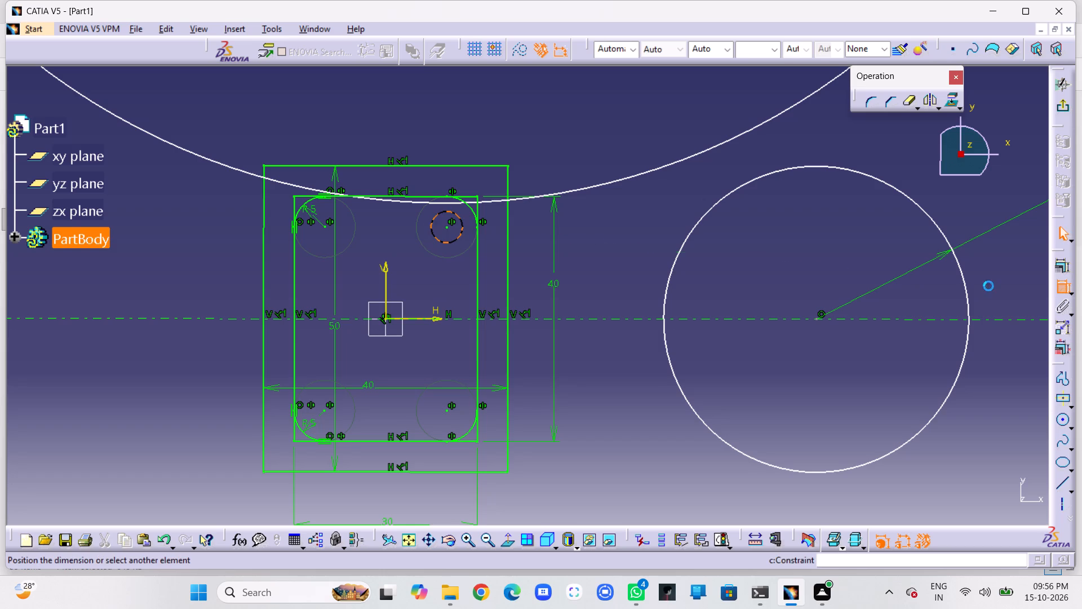
click(431, 264)
double_click(436, 262)
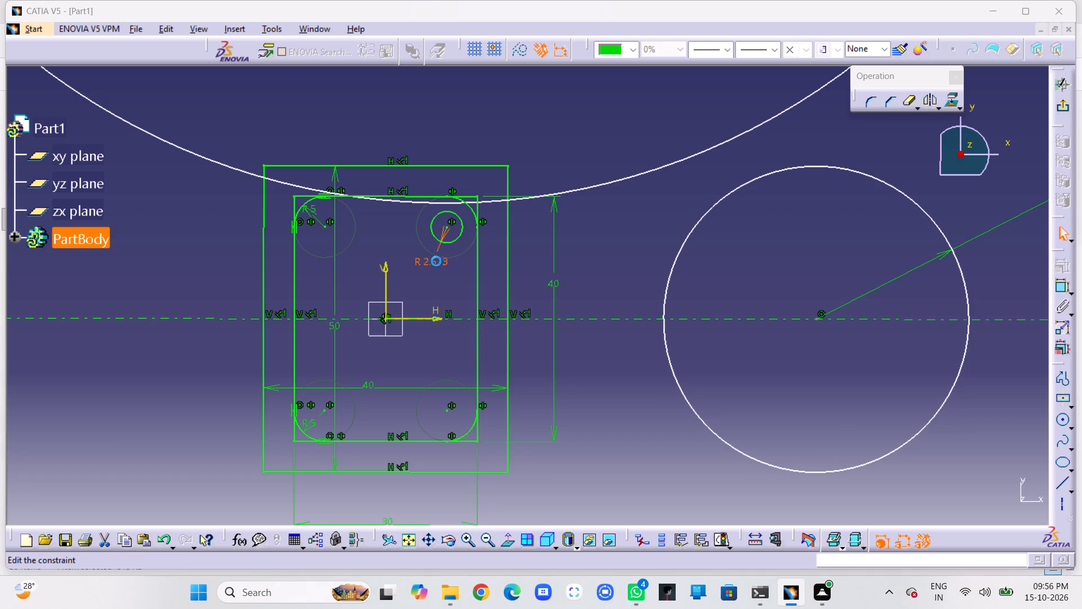
key(3)
key(Return)
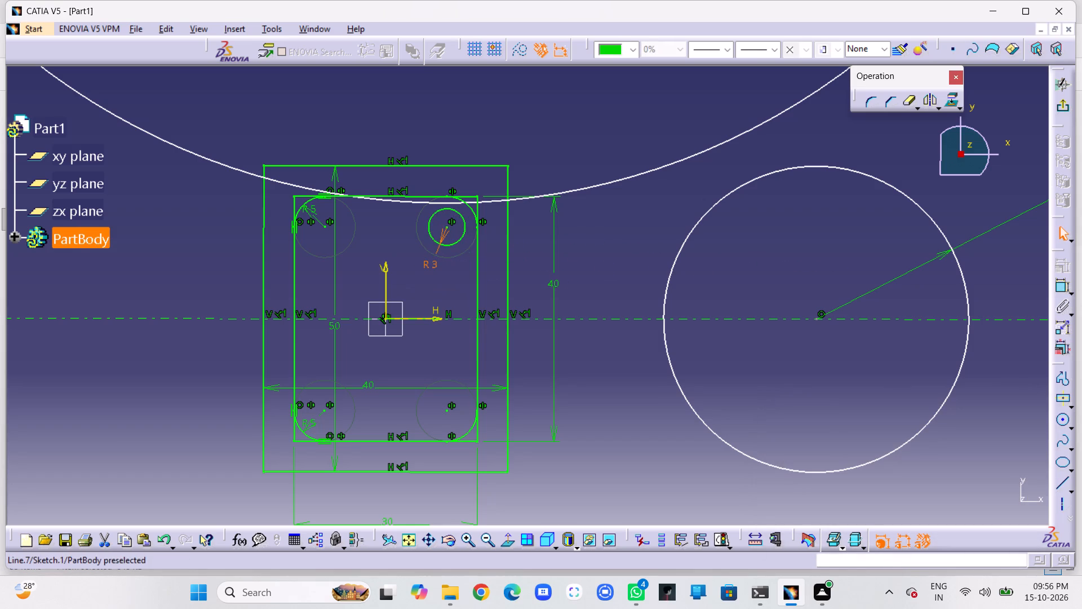
click(607, 267)
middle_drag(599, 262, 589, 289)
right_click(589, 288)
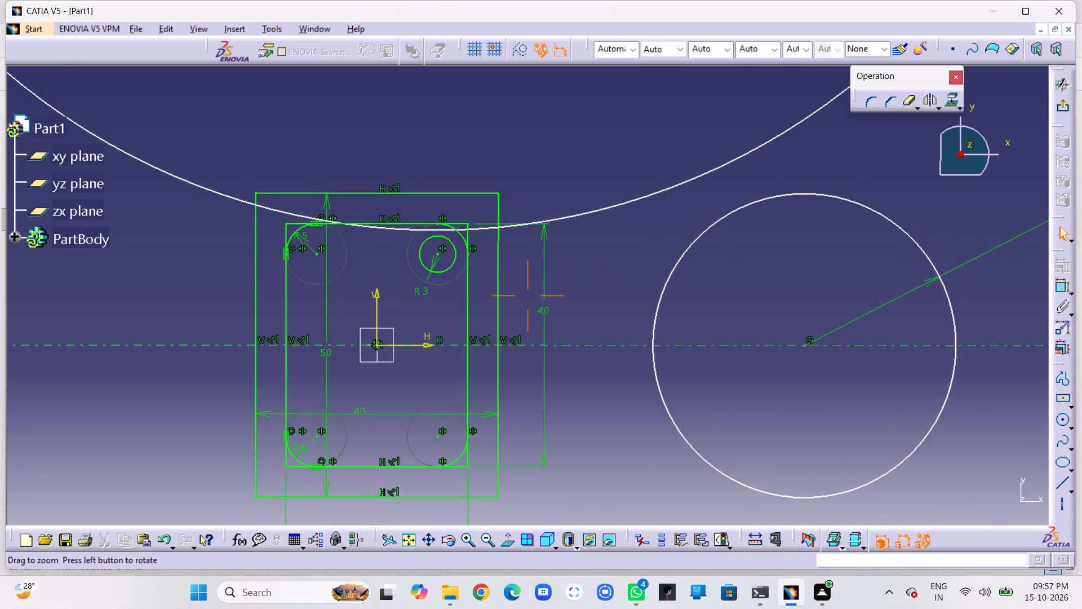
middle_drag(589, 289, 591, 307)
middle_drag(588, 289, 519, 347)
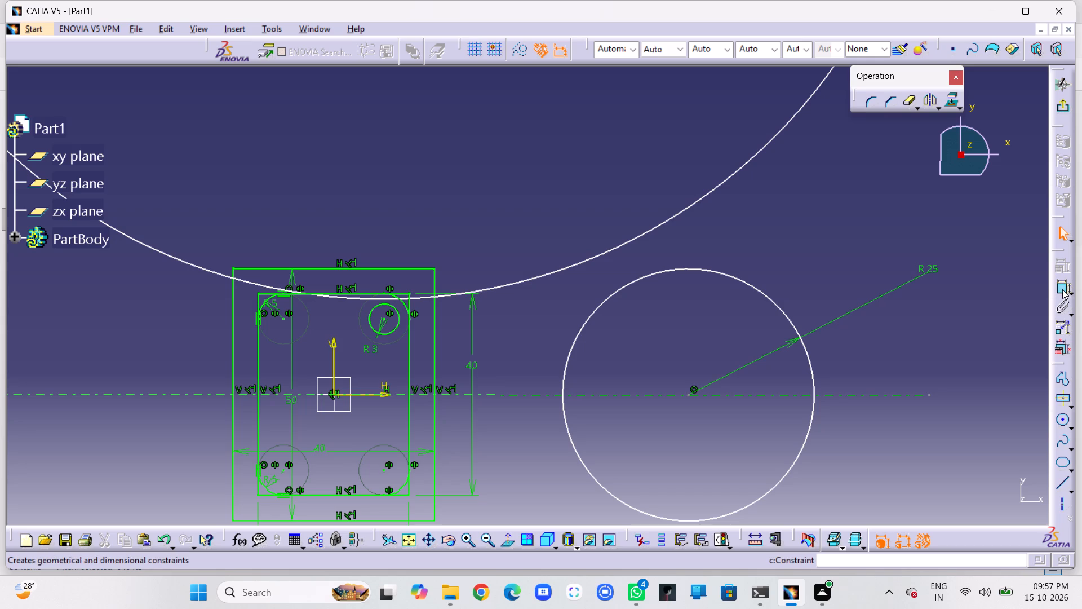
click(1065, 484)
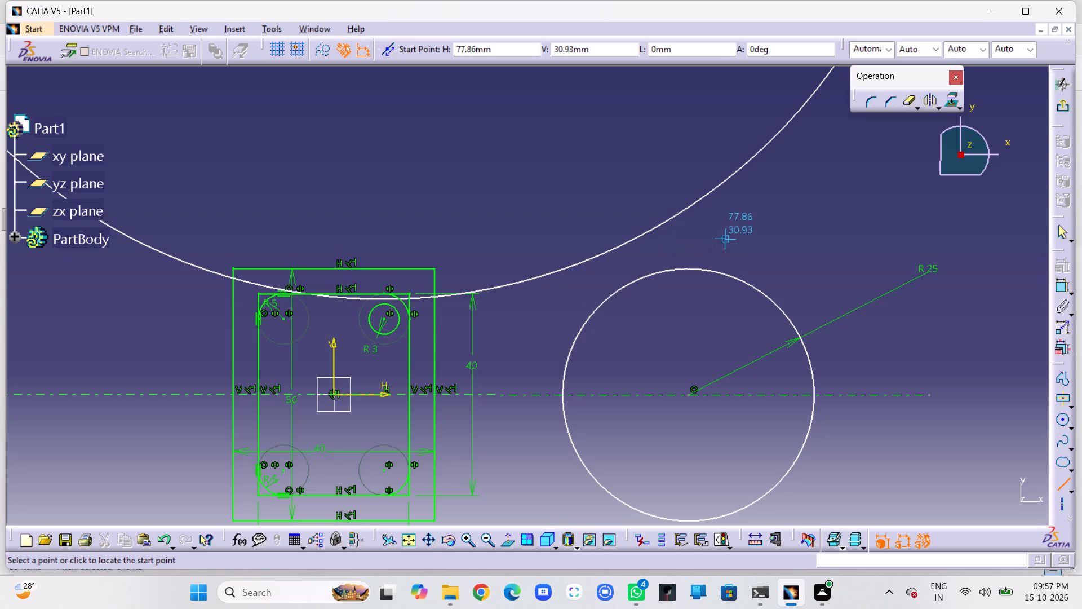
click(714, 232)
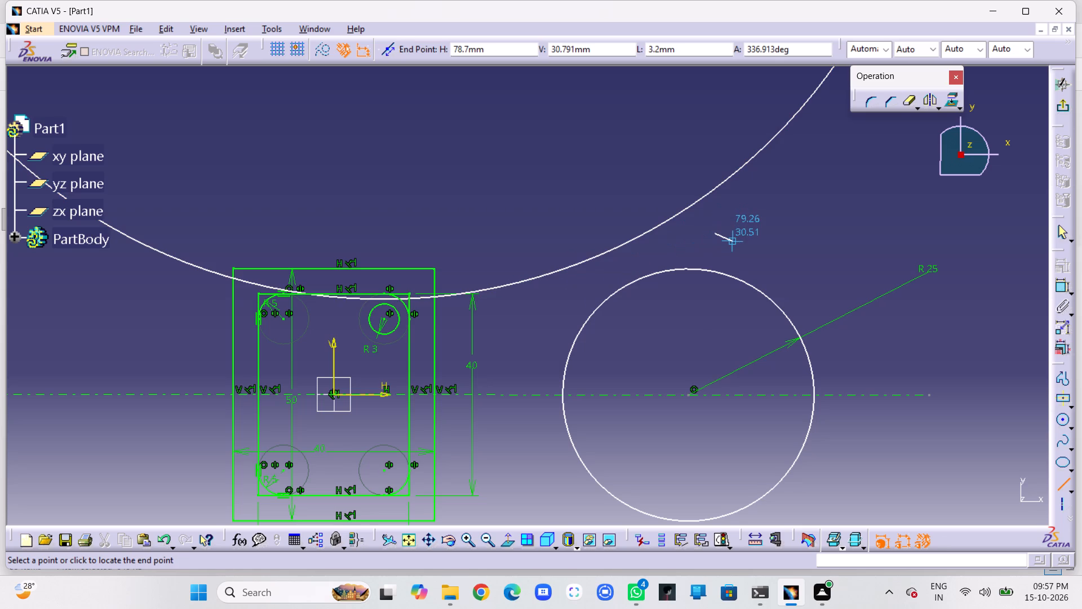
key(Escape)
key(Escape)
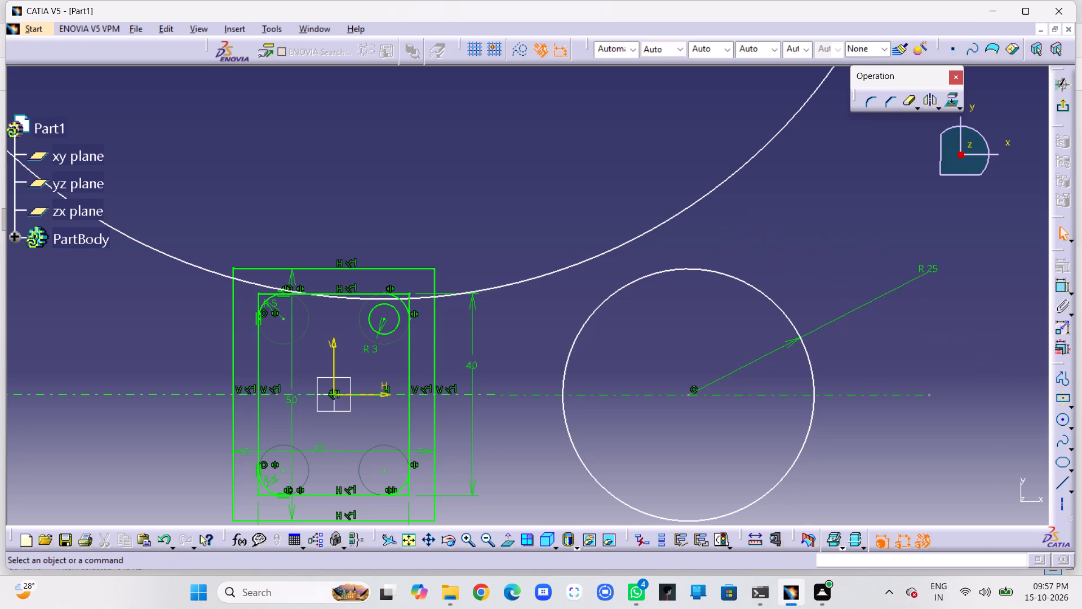
Draw a small circle of about 3.8 mm radius in the empty space just above the 25 mm radius circle.
click(1066, 416)
click(697, 242)
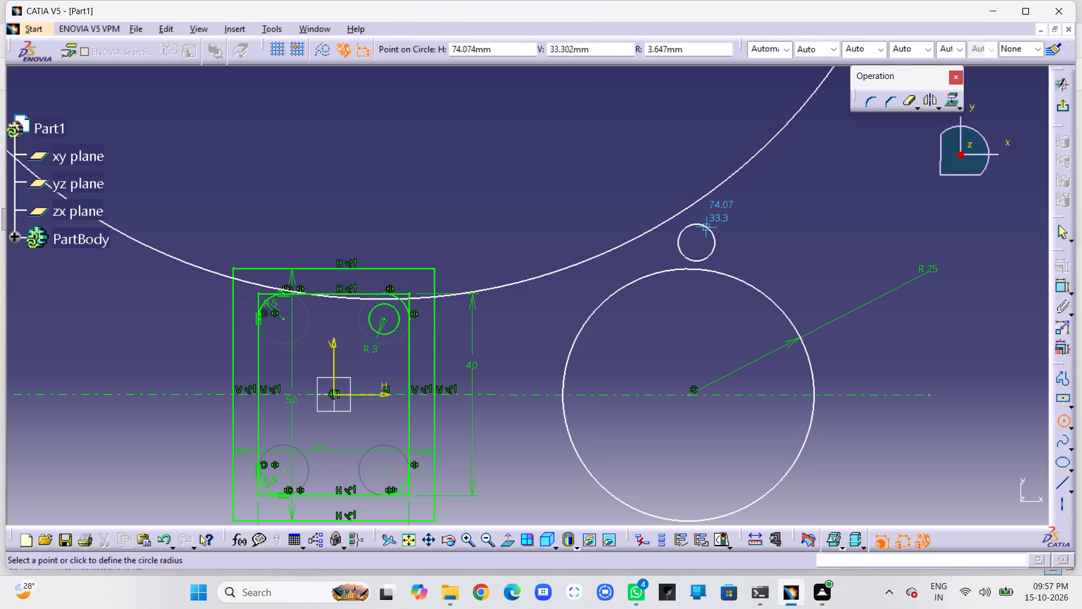
click(709, 230)
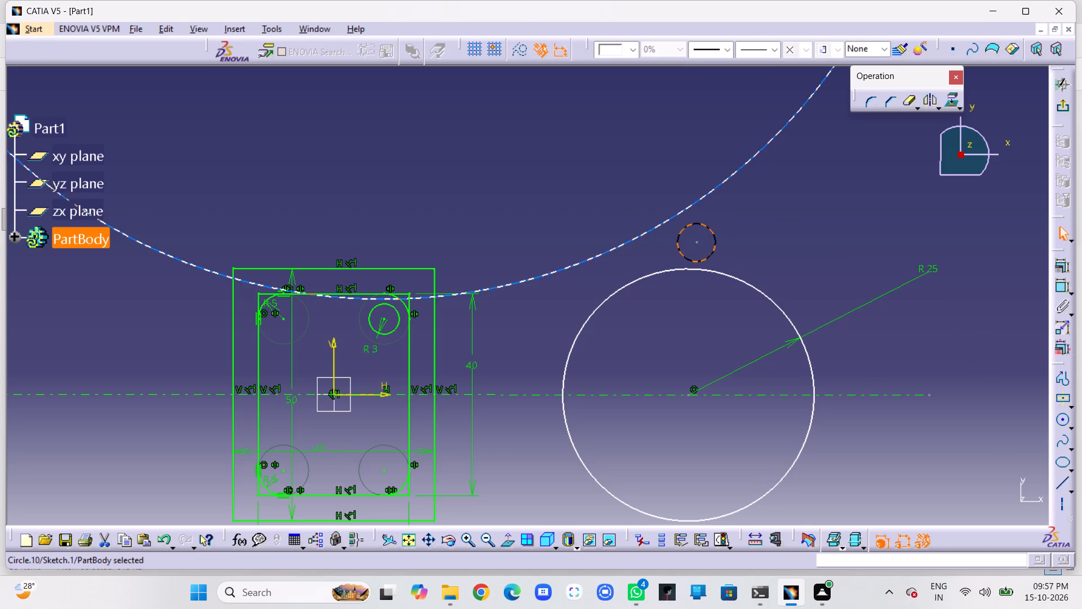
Move the largest circle up, clear of the rectangles, and shift the 25 mm radius circle farther out along the horizontal axis.
drag(641, 234, 660, 87)
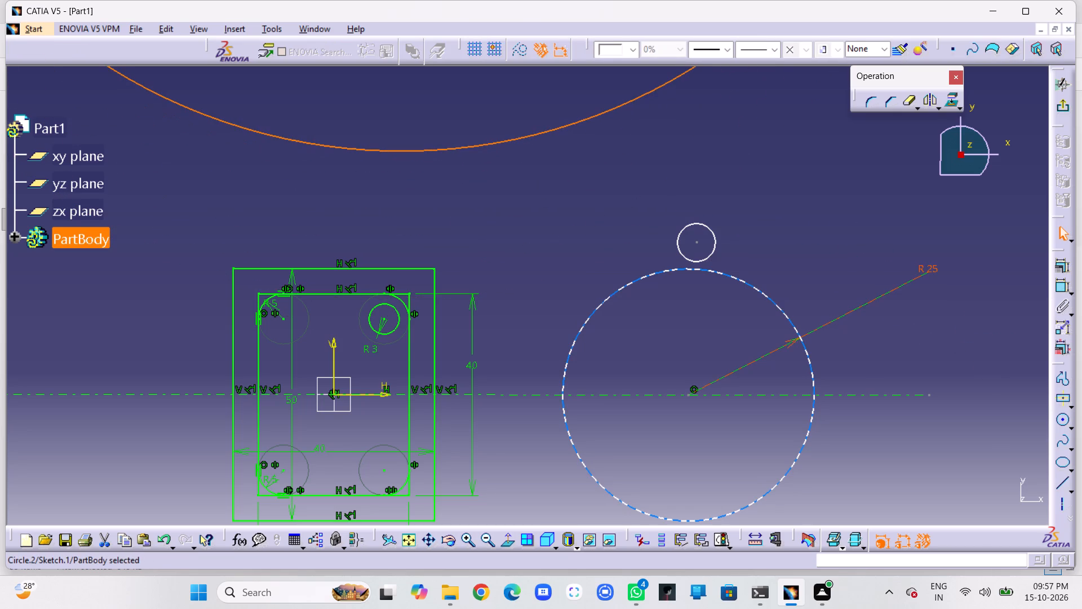
drag(688, 395, 999, 387)
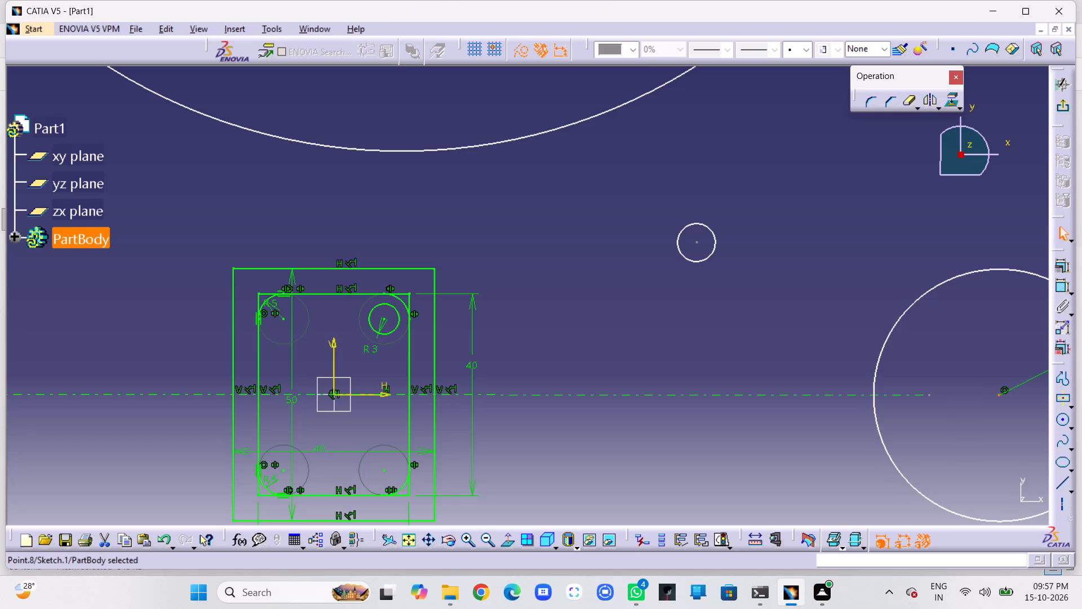
click(848, 259)
Dimension the radius of the small free-standing circle.
click(1060, 285)
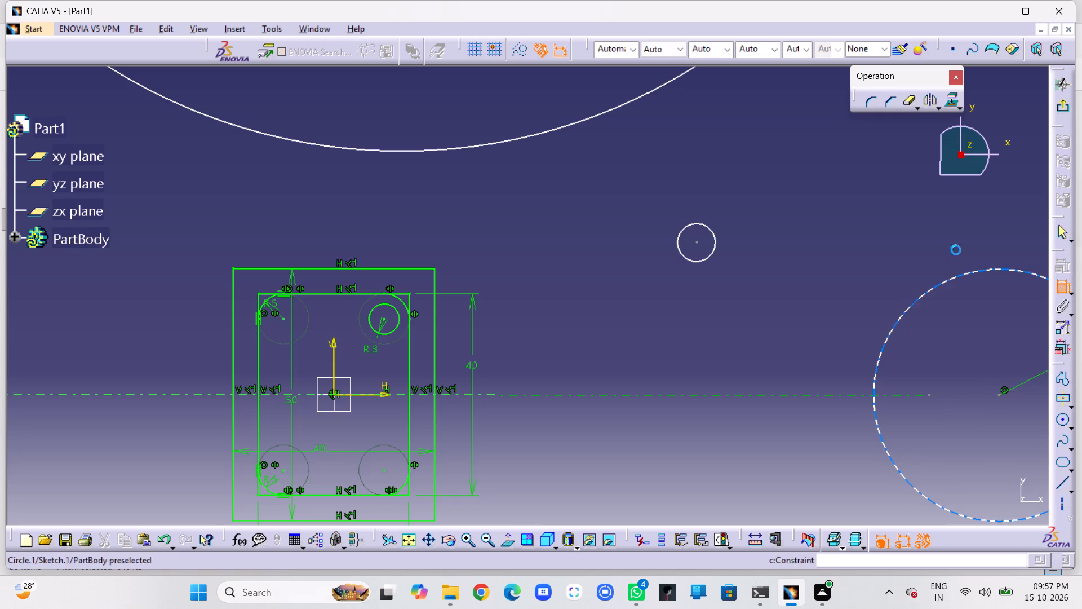
click(716, 239)
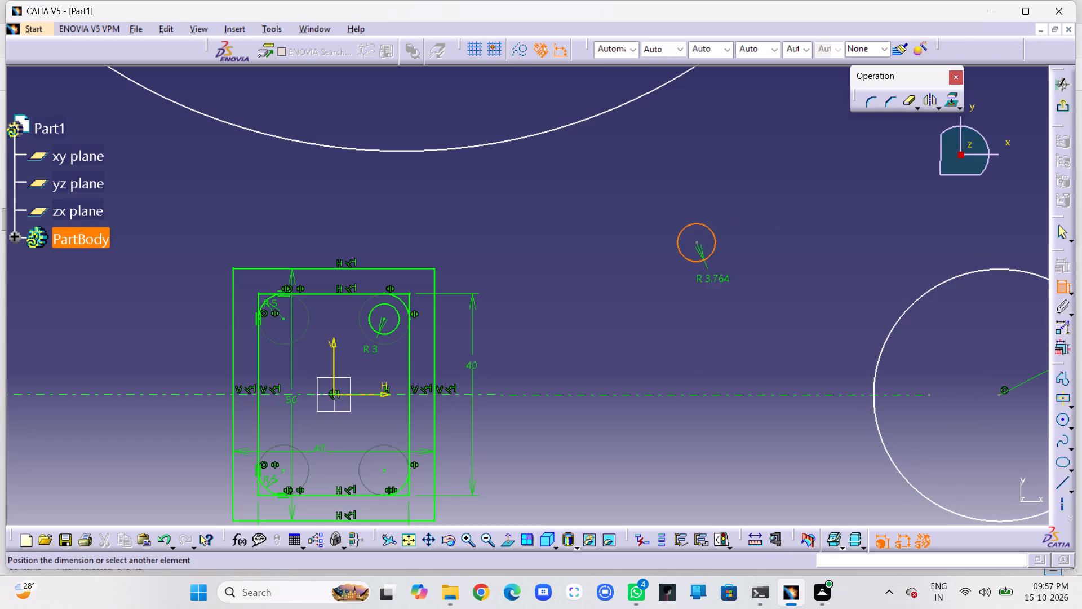
click(775, 169)
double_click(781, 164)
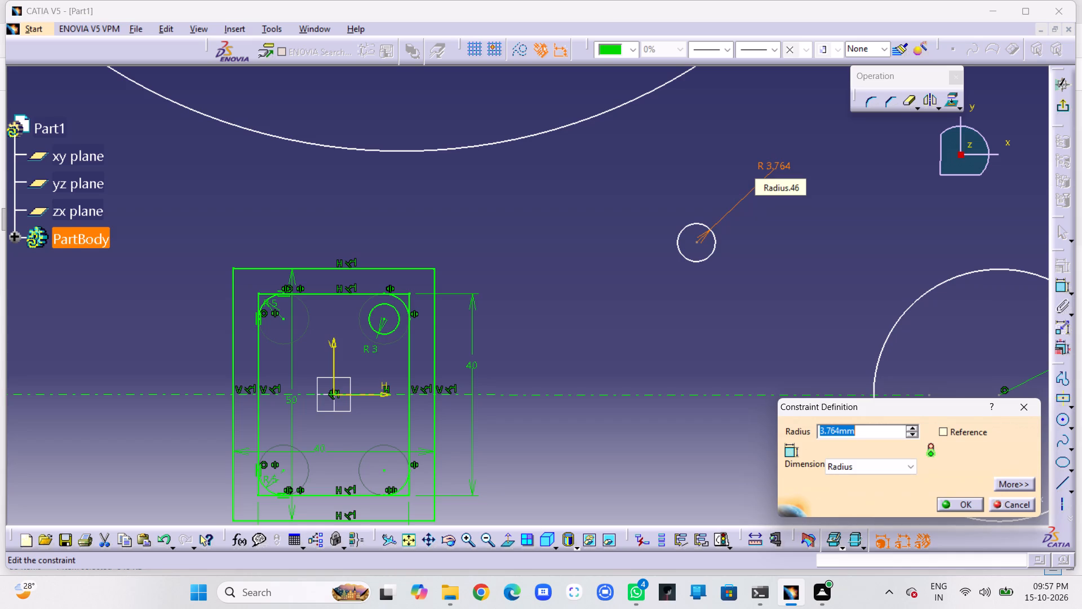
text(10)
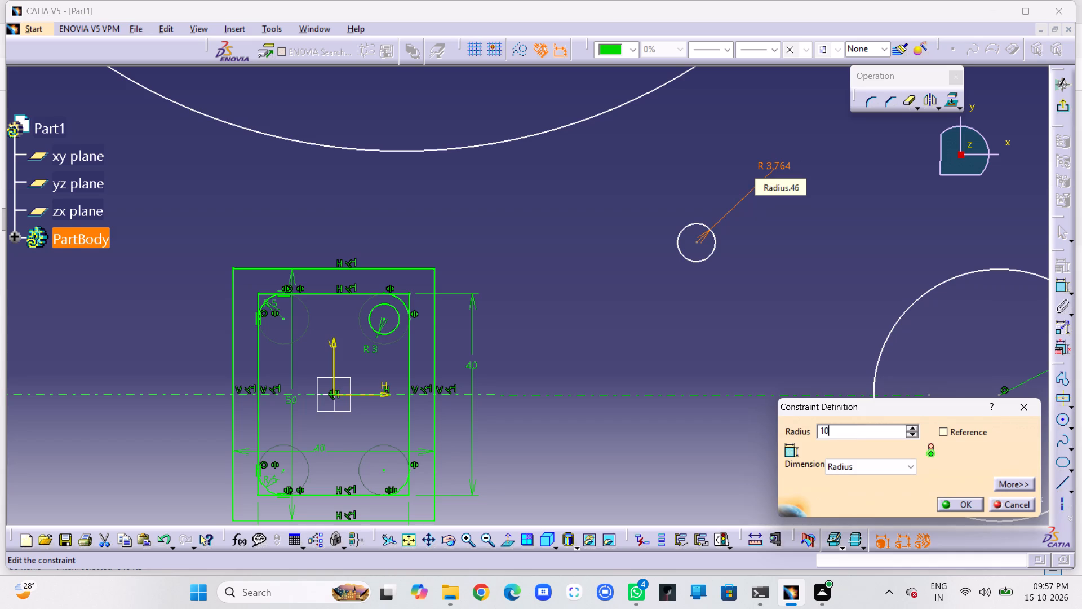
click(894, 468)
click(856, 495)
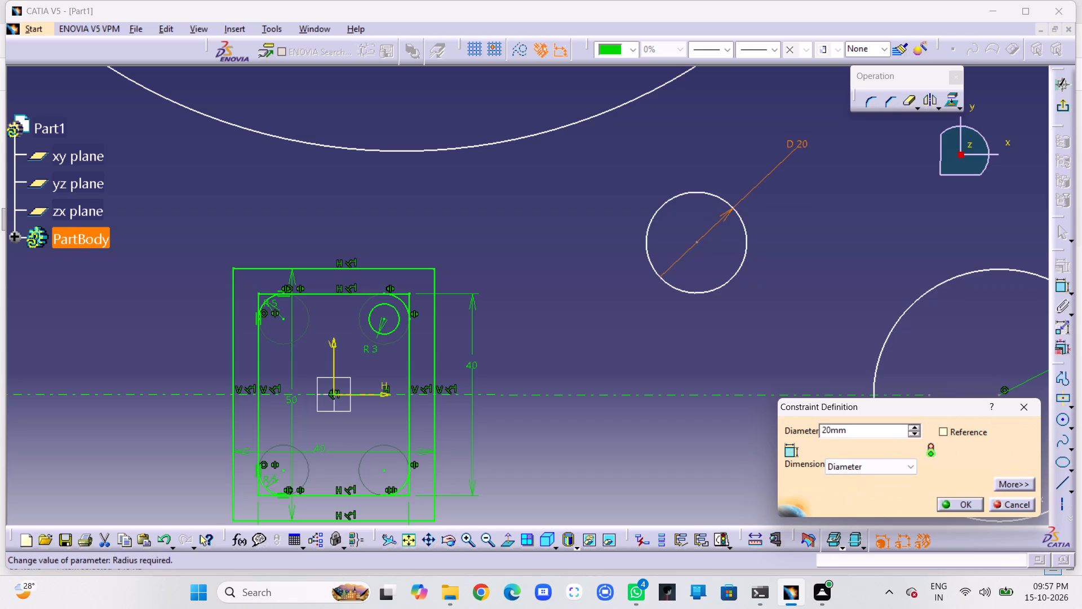
Switch the small free-standing circle's dimension from radius to diameter and set it to 10 mm.
double_click(802, 143)
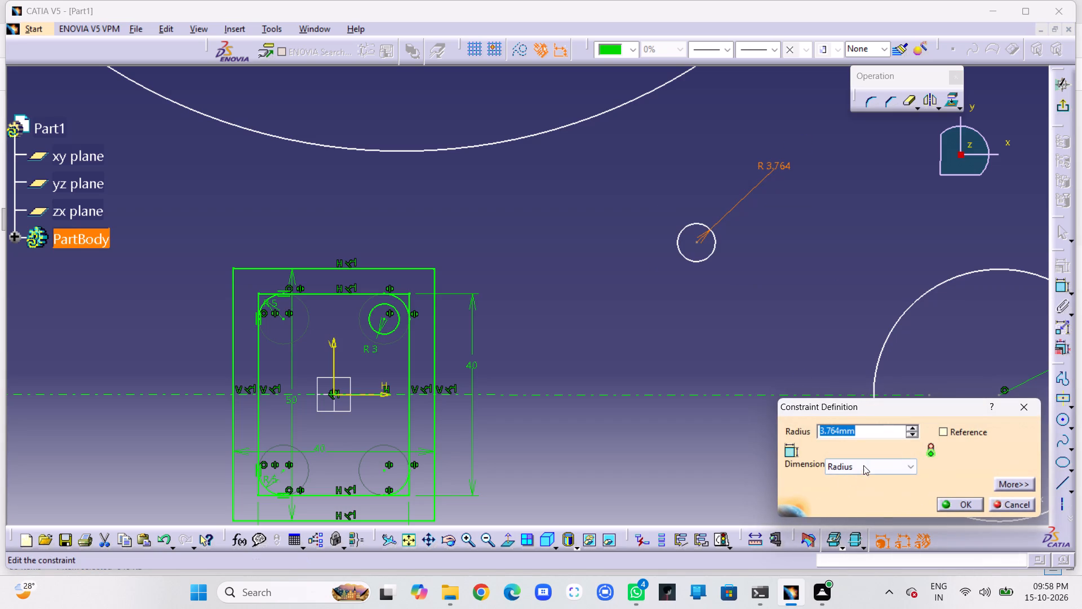
click(864, 464)
click(844, 492)
double_click(864, 429)
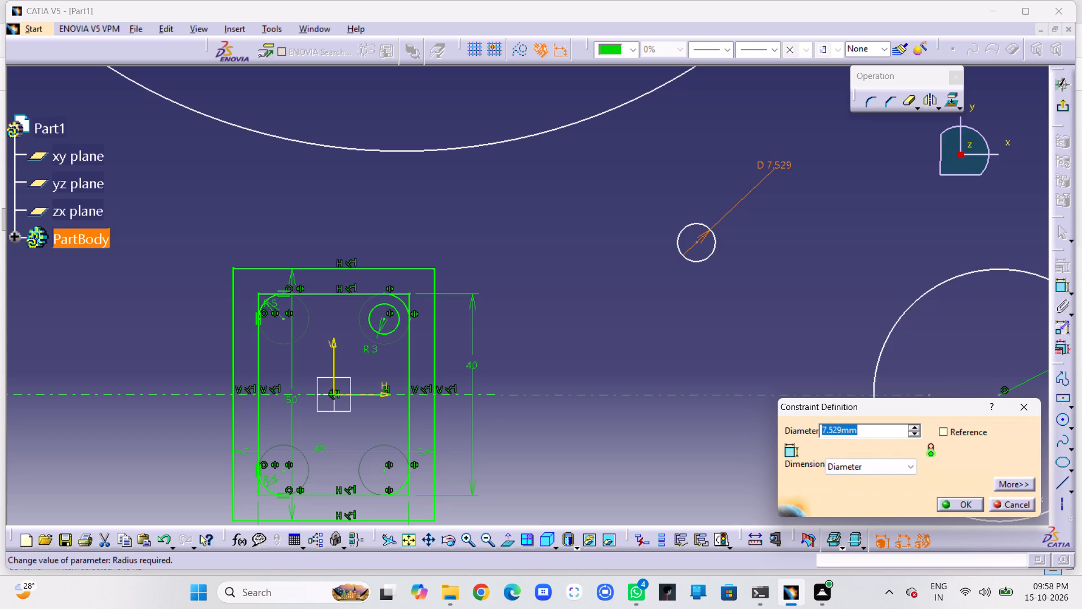
text(10)
key(Return)
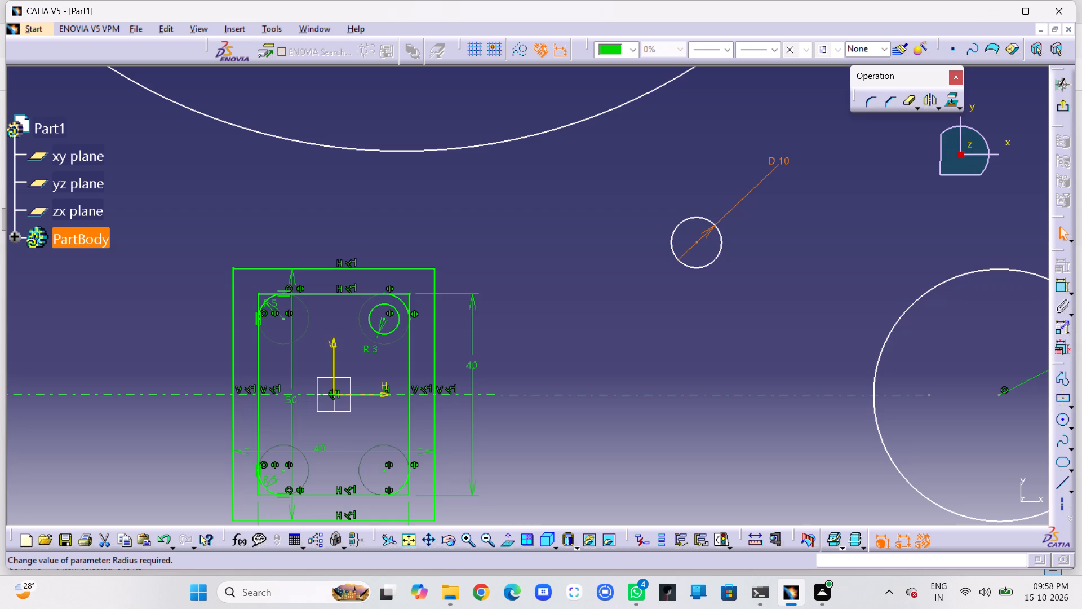
click(753, 325)
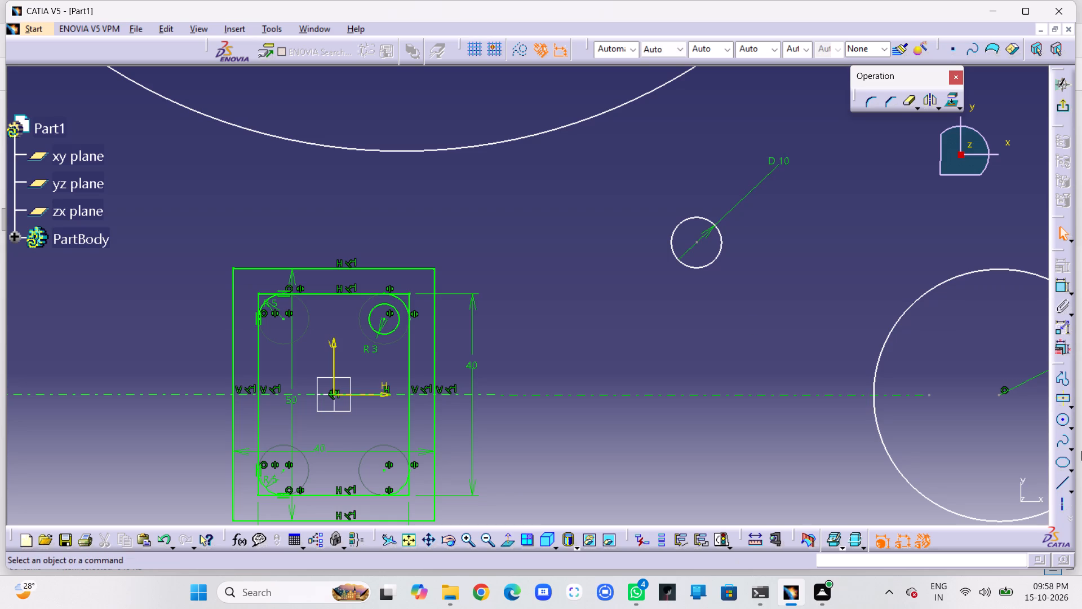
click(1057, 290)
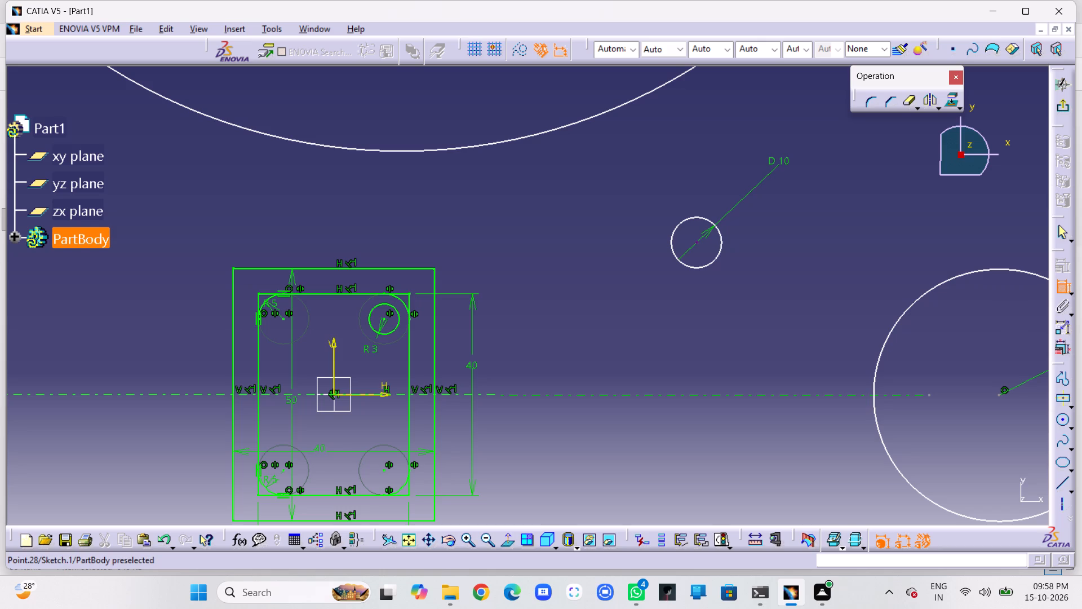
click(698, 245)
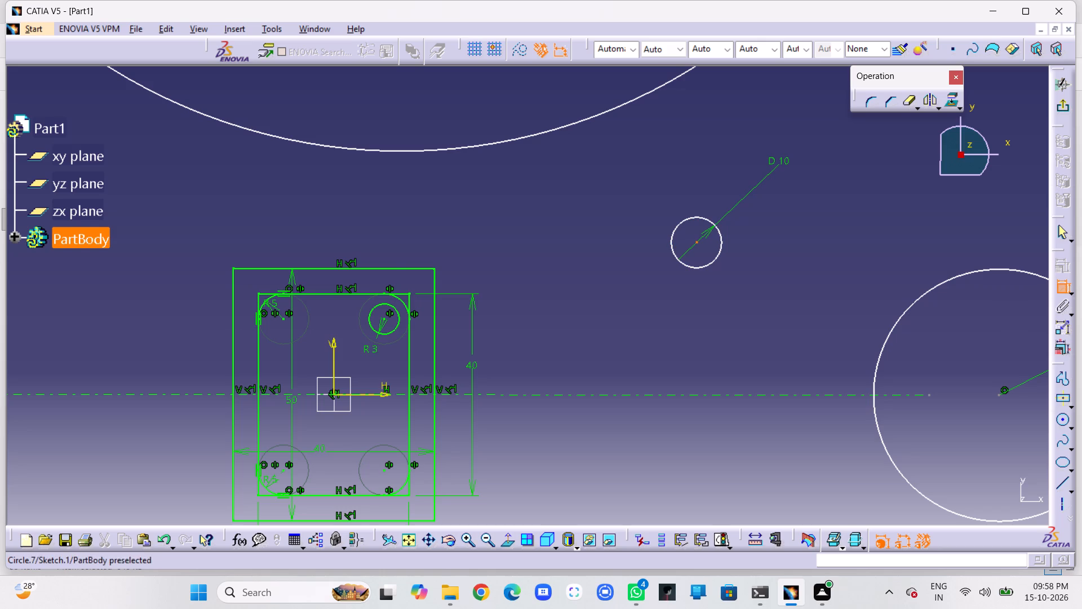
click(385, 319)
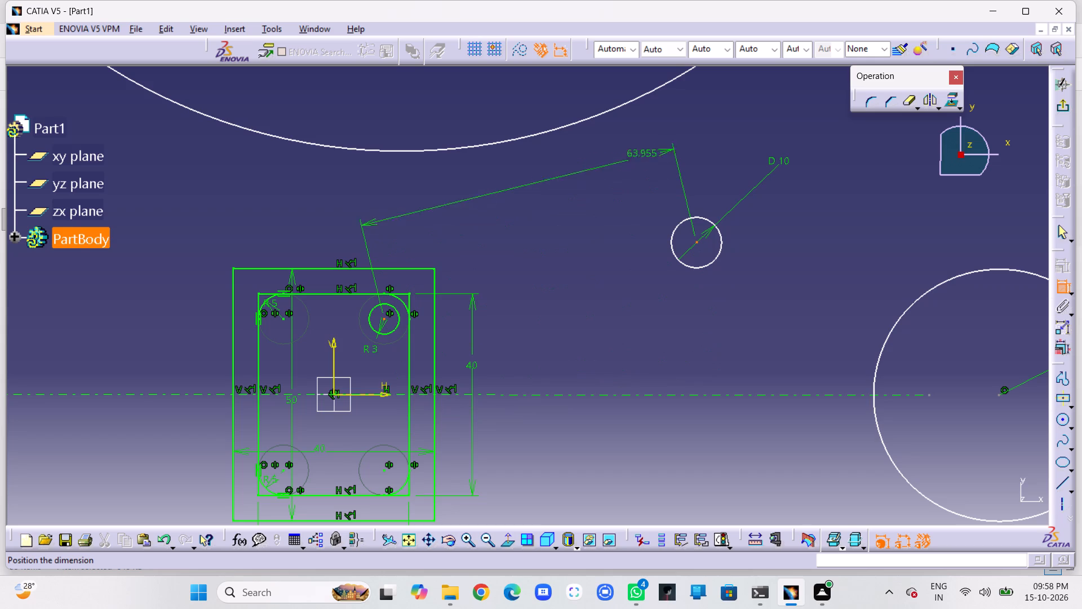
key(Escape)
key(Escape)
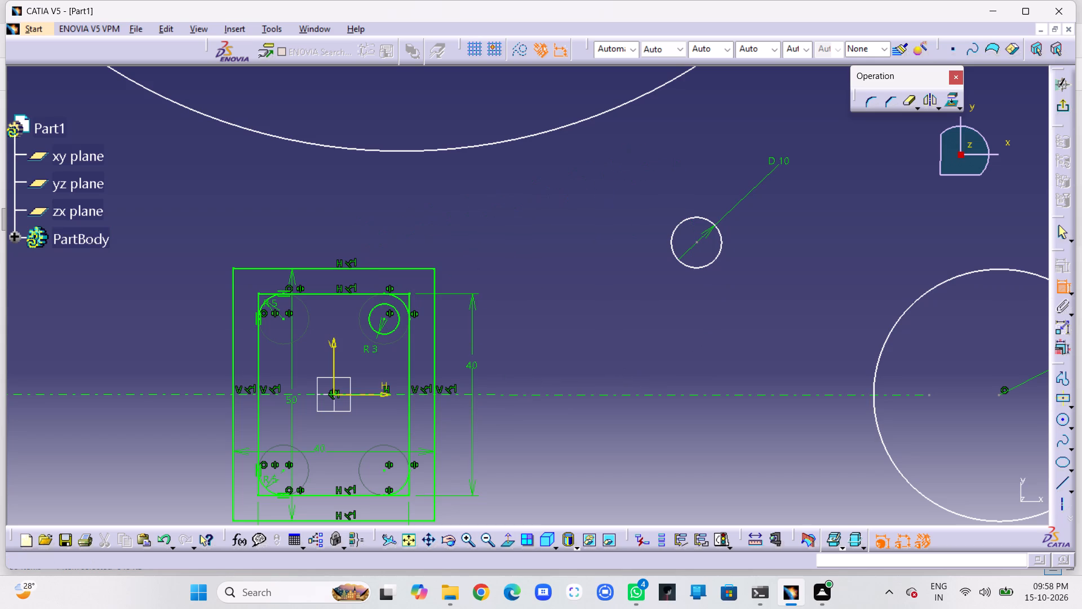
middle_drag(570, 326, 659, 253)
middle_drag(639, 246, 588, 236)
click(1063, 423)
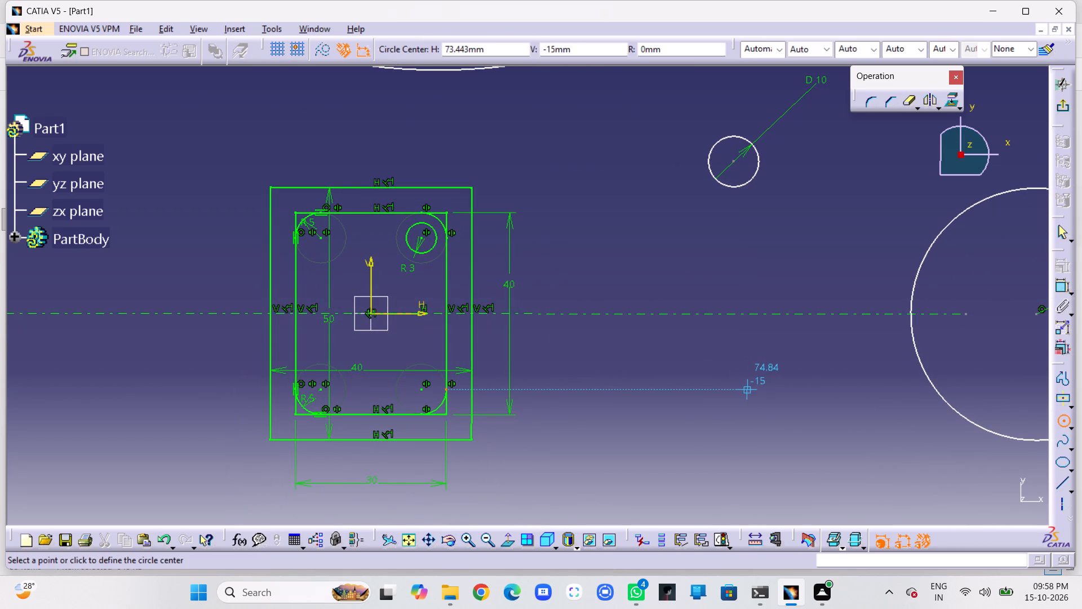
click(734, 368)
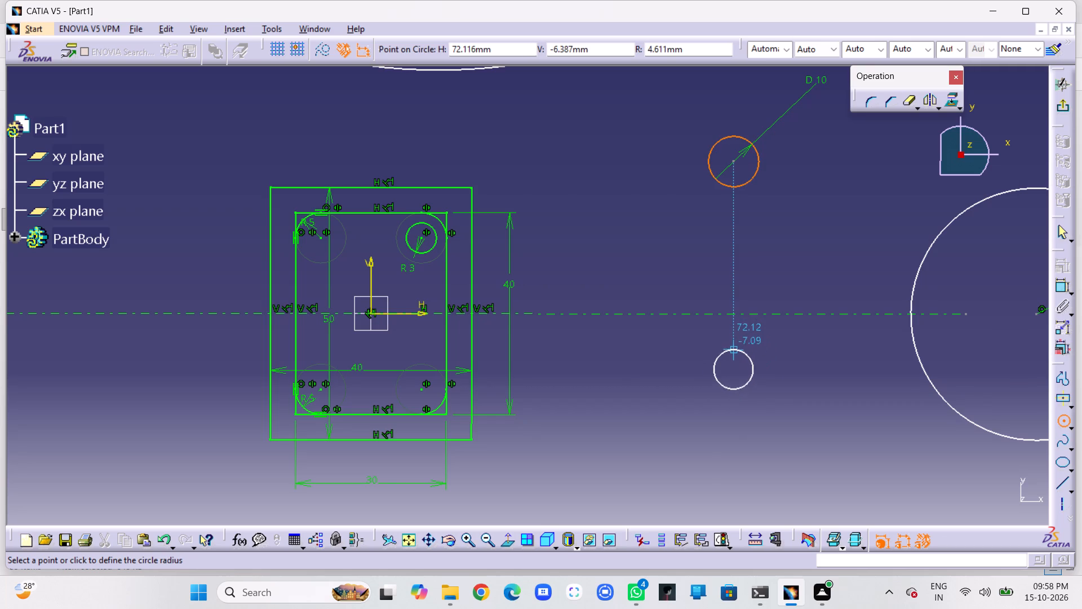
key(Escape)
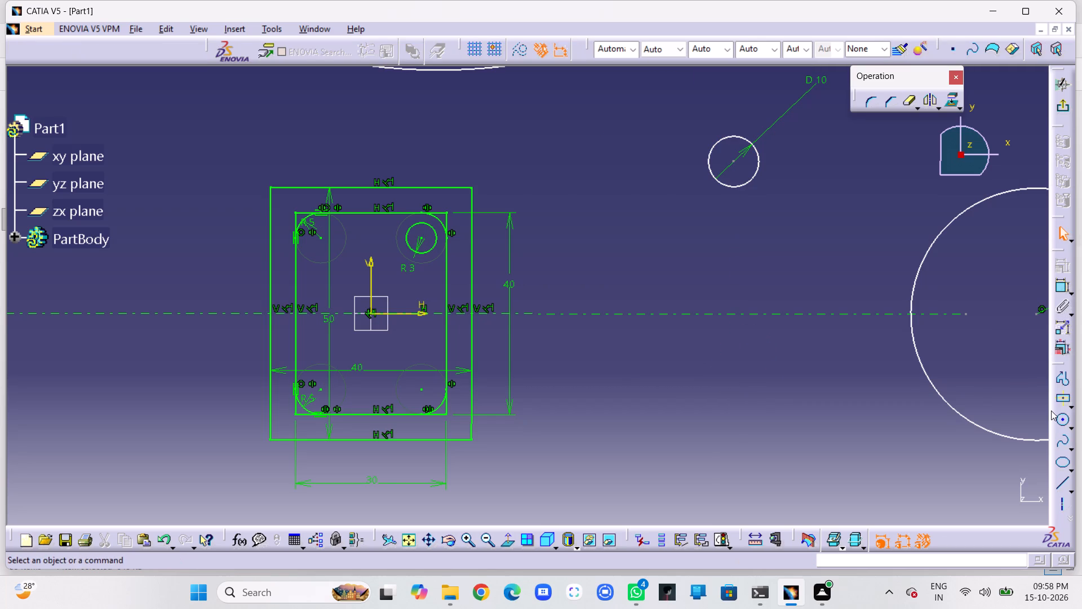
Draw a second circle directly below the 10 mm circle, just under the horizontal axis, and dimension its diameter at 10 mm.
click(1061, 420)
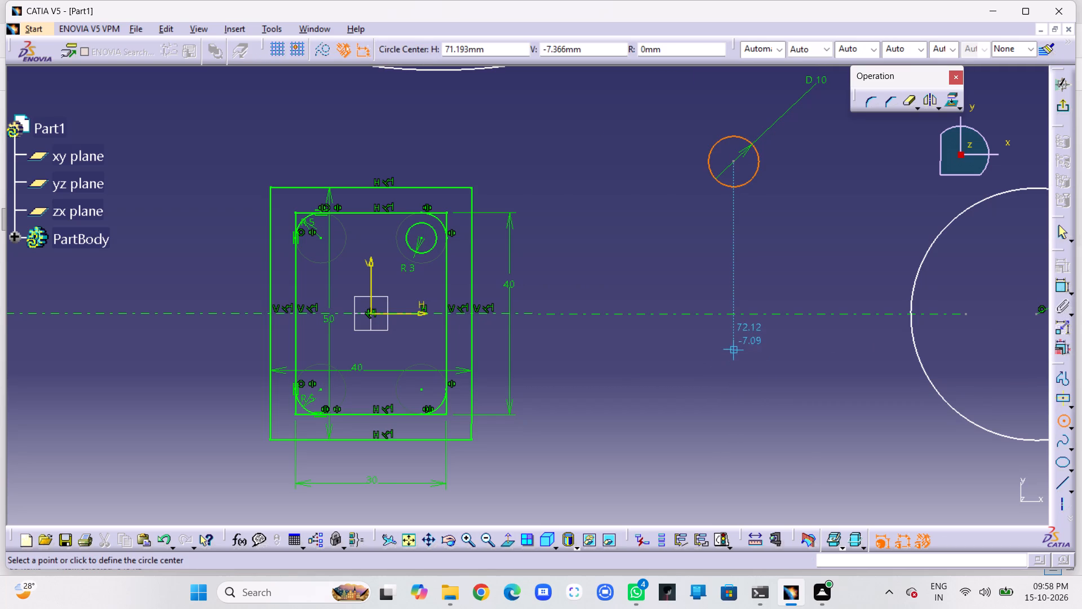
click(735, 348)
click(743, 352)
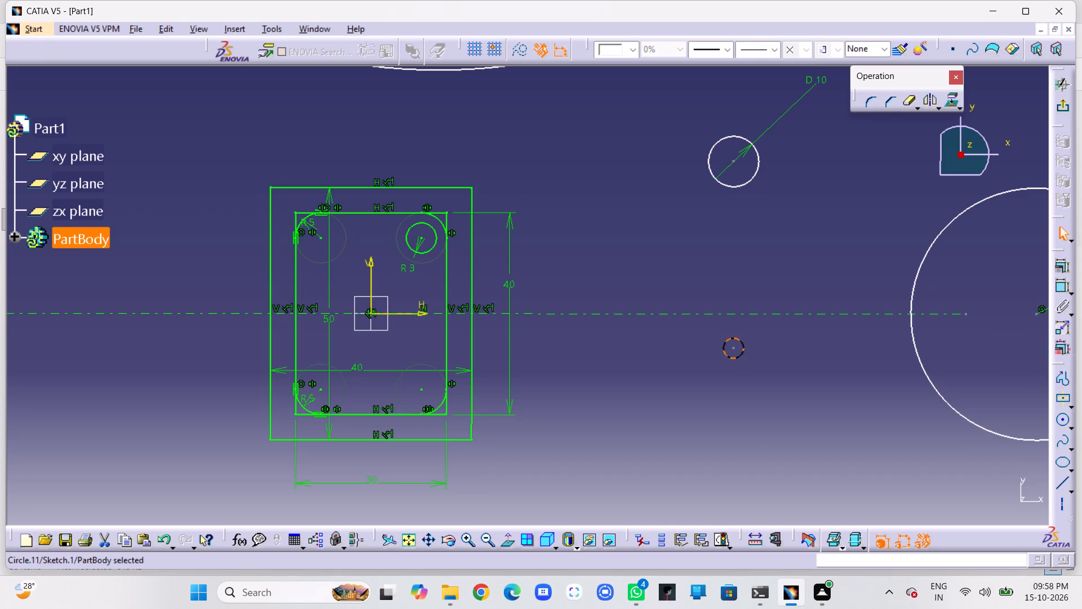
click(1065, 286)
click(818, 364)
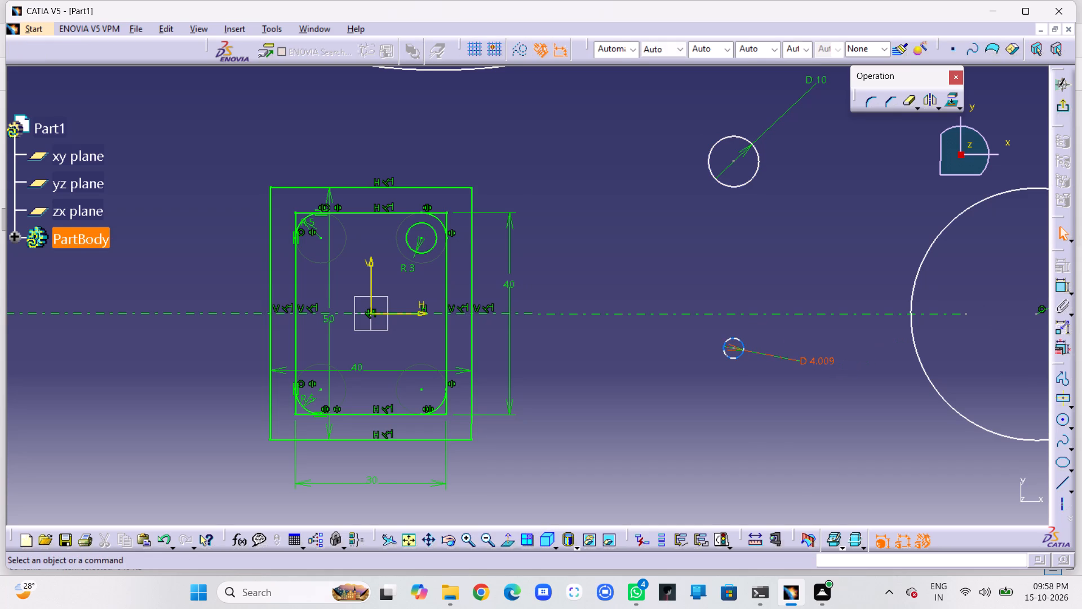
double_click(826, 363)
text(10)
key(Return)
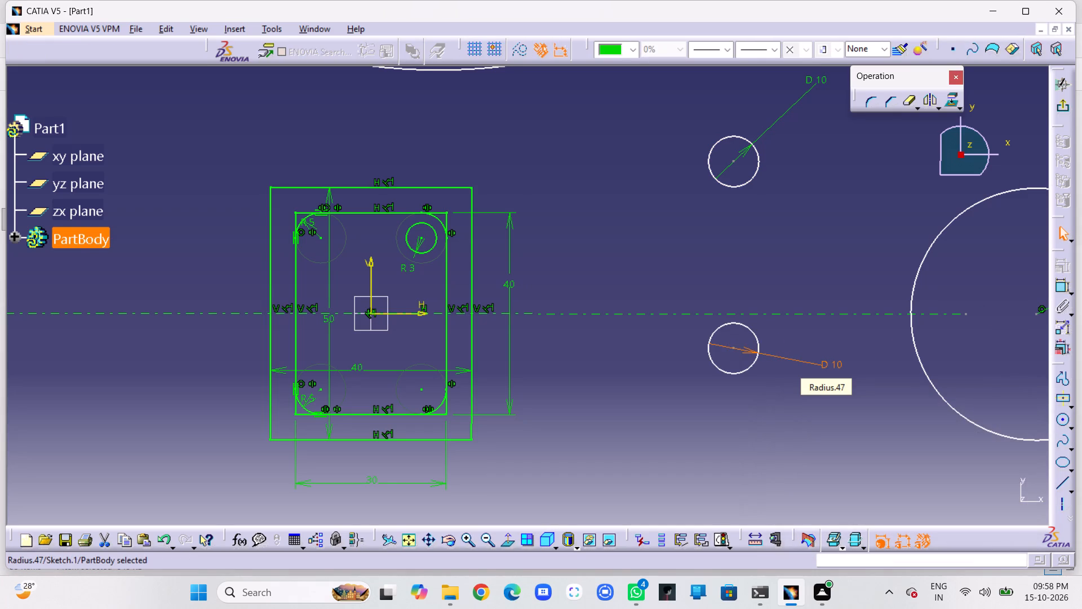
Dimension the vertical distance between the centres of the two 10 mm circles at 50 mm.
click(842, 334)
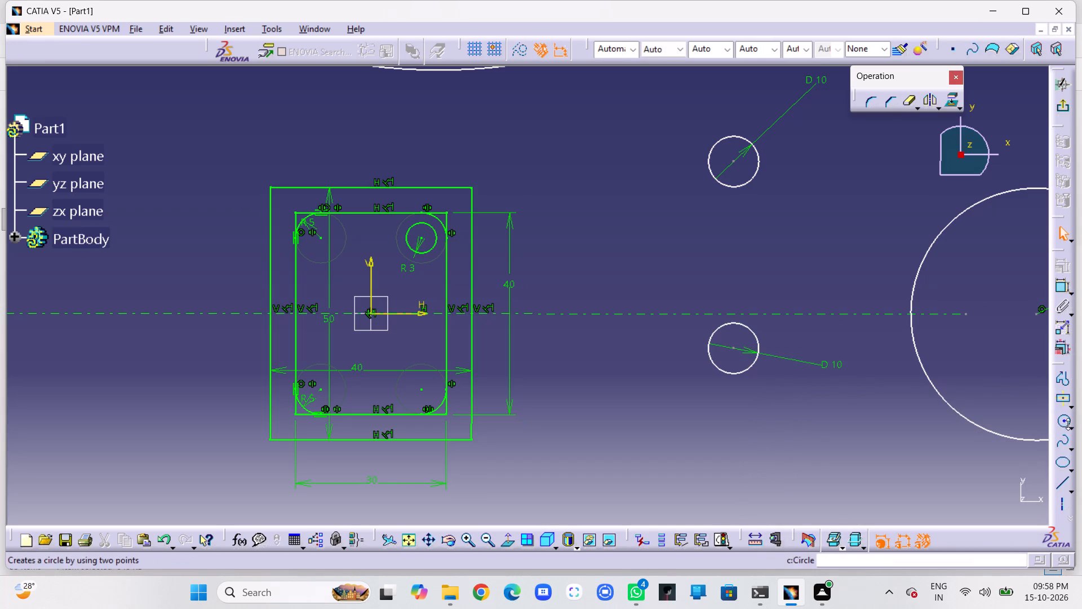
click(1063, 289)
click(734, 162)
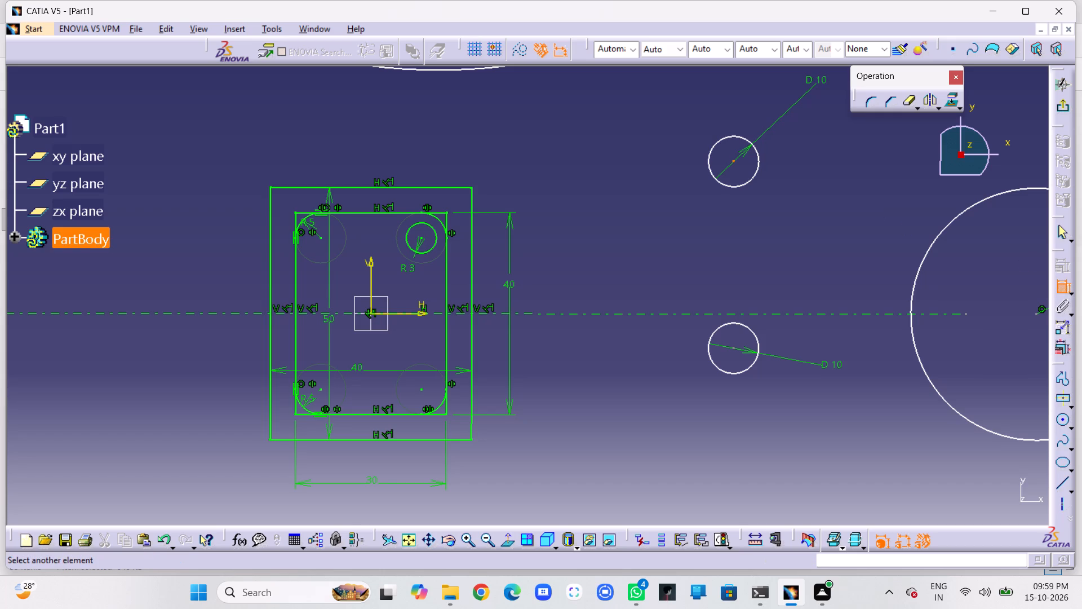
click(731, 349)
click(823, 261)
double_click(831, 258)
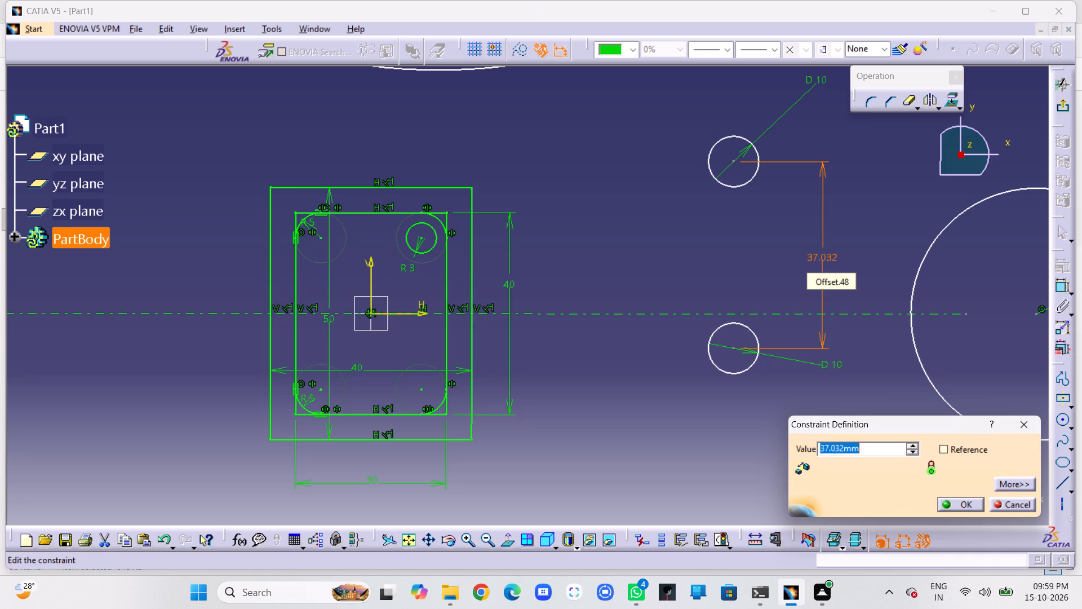
text(50)
key(Return)
click(844, 257)
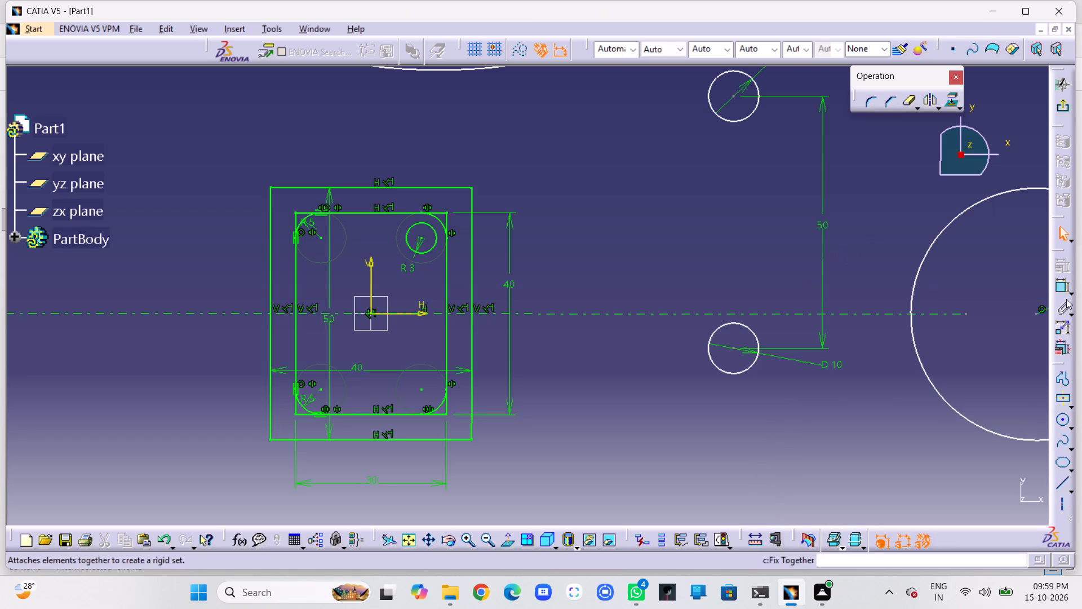
Dimension the upper 10 mm circle's centre at 25 mm from the horizontal axis.
click(1065, 285)
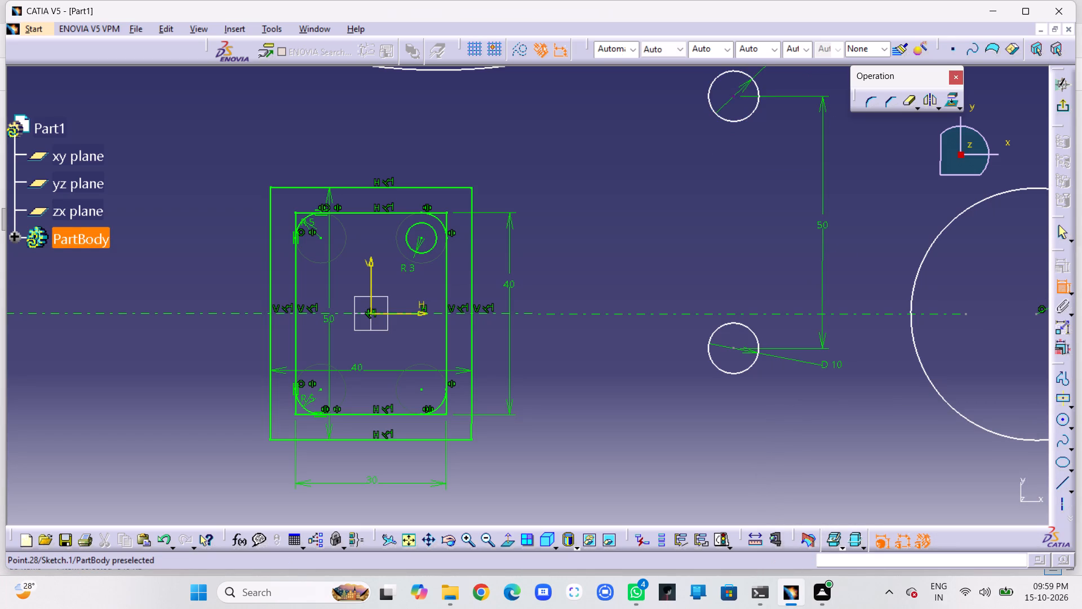
click(734, 94)
click(765, 312)
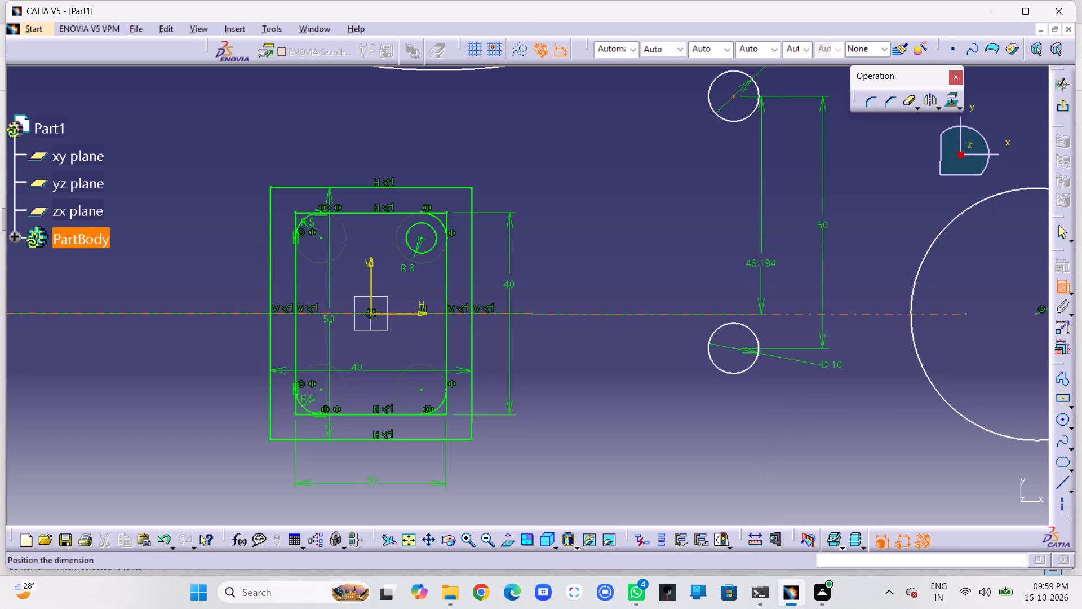
click(780, 223)
double_click(787, 215)
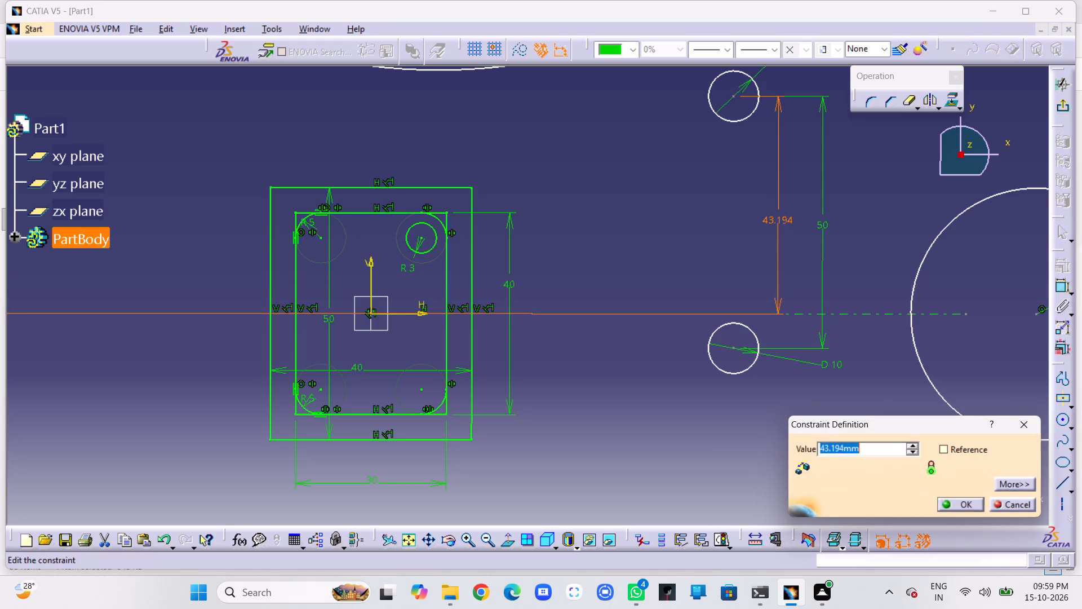
text(25)
key(Return)
click(843, 230)
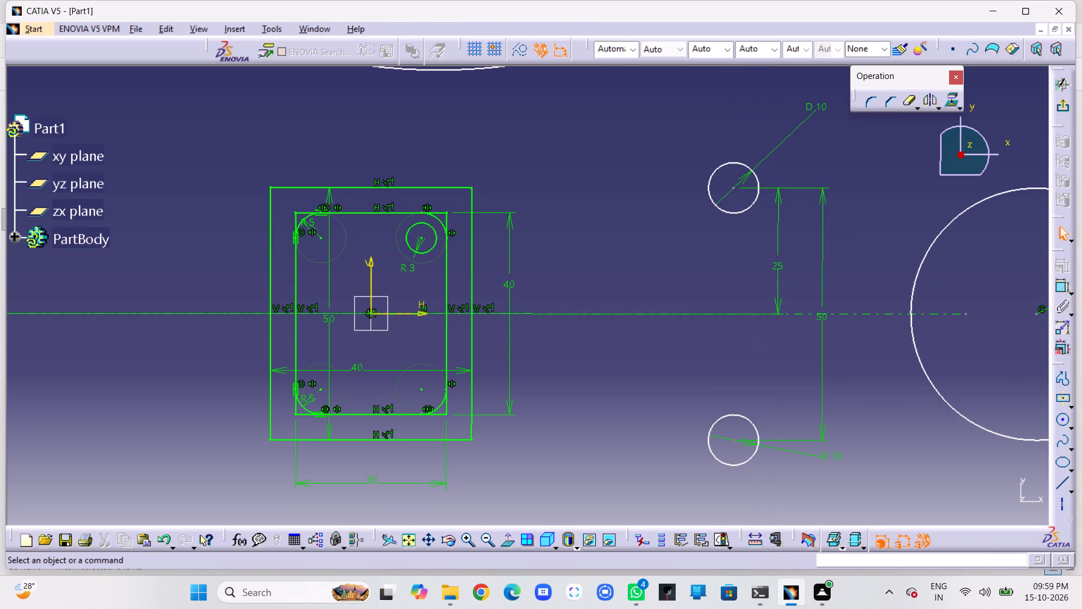
click(846, 229)
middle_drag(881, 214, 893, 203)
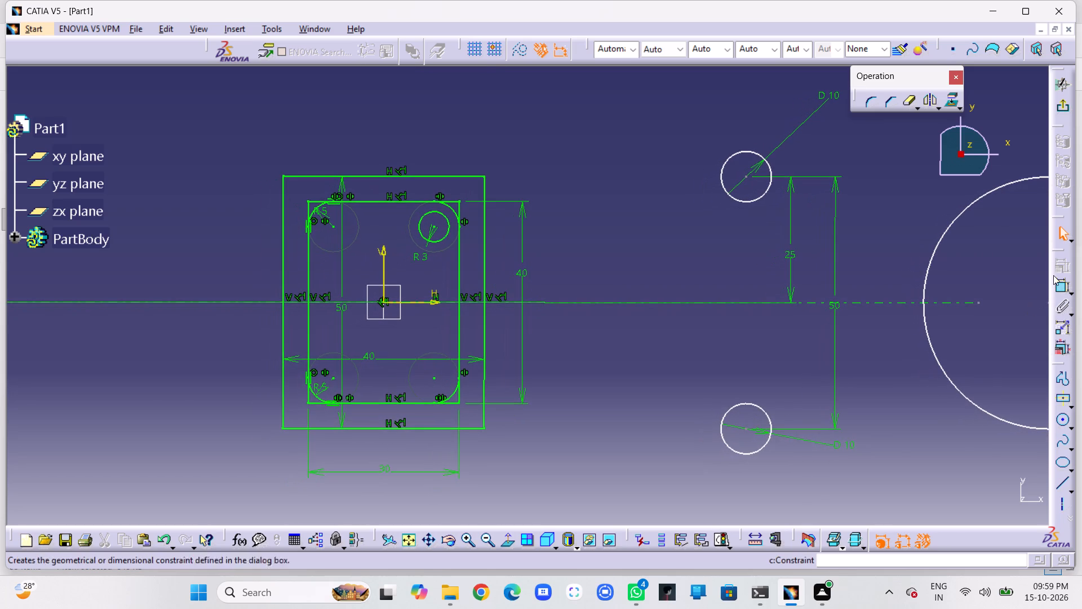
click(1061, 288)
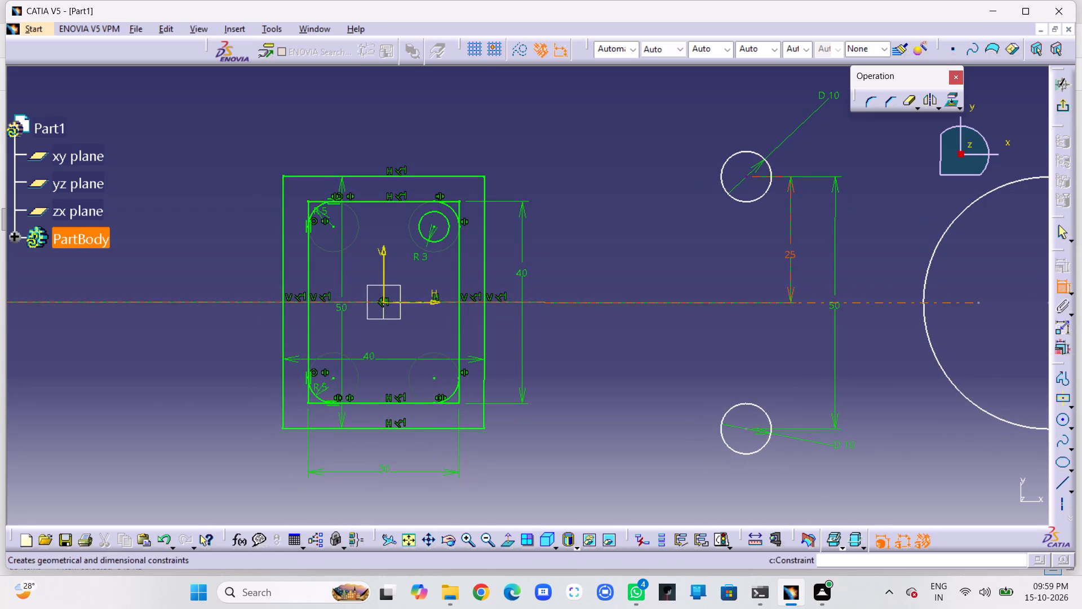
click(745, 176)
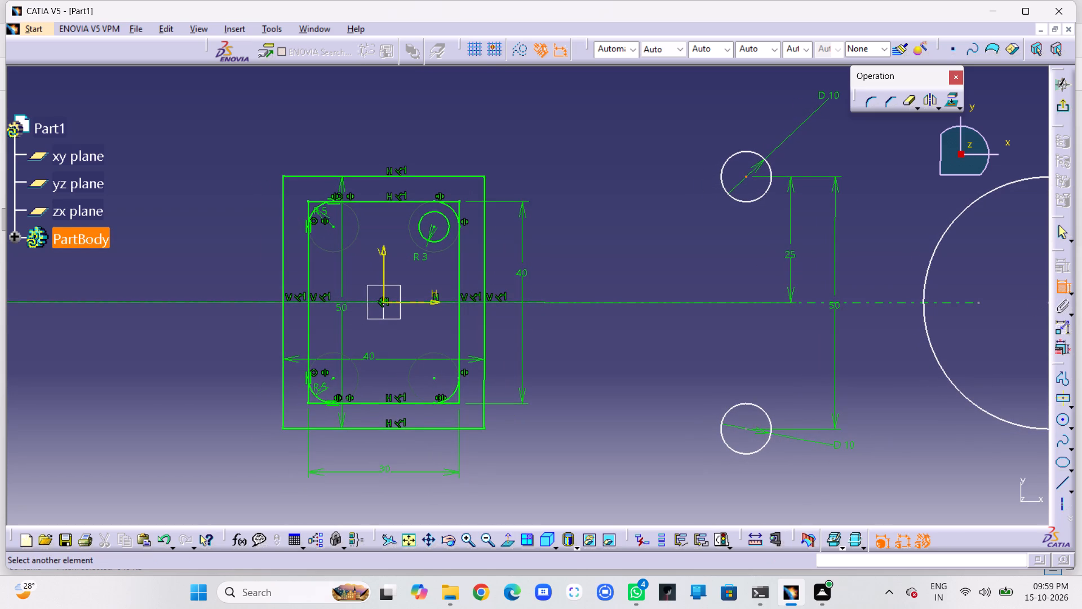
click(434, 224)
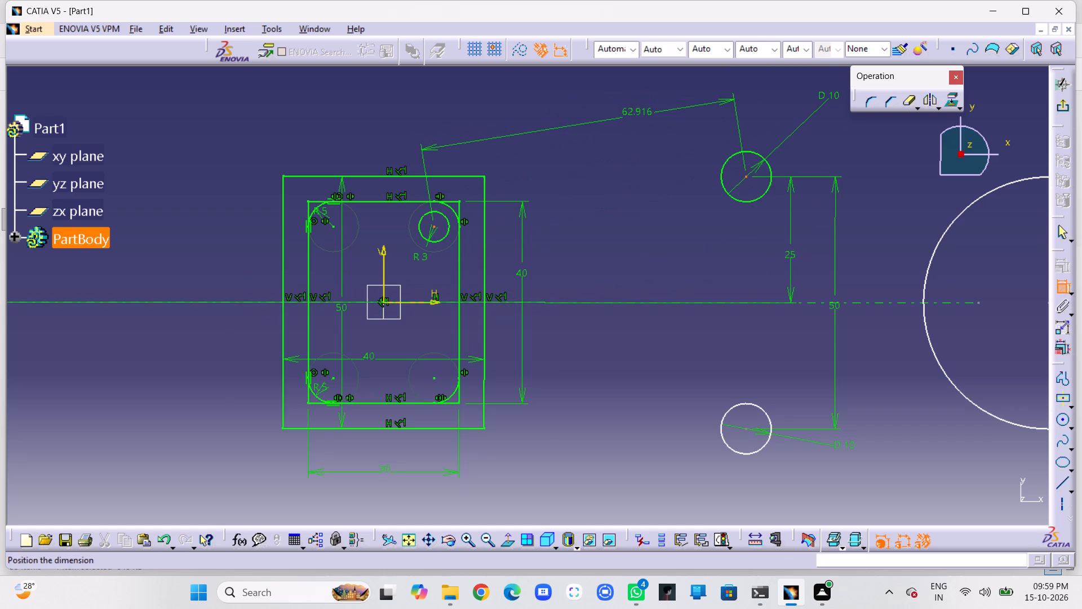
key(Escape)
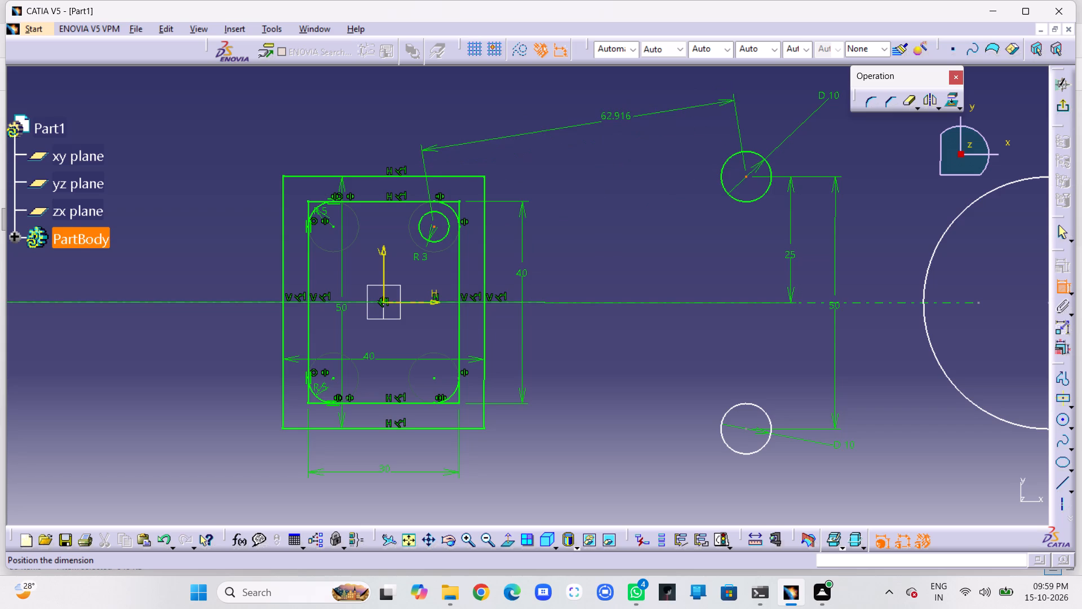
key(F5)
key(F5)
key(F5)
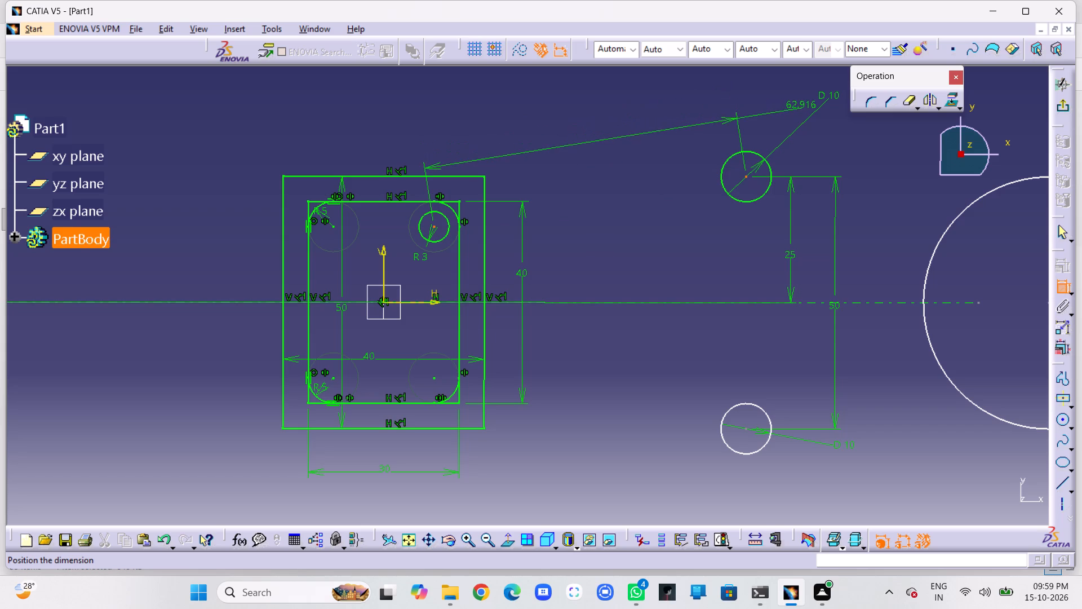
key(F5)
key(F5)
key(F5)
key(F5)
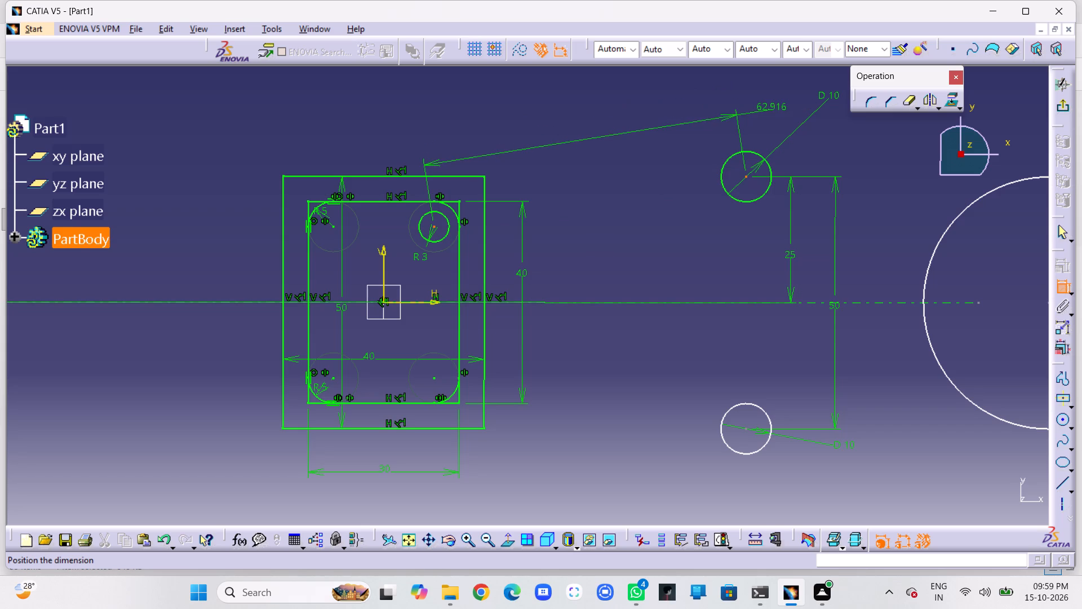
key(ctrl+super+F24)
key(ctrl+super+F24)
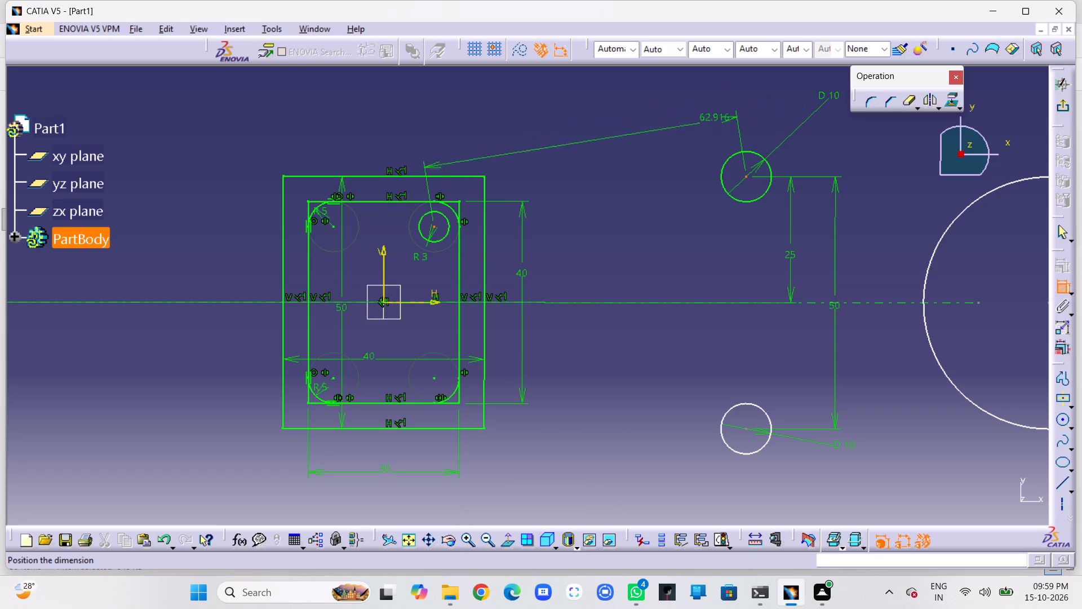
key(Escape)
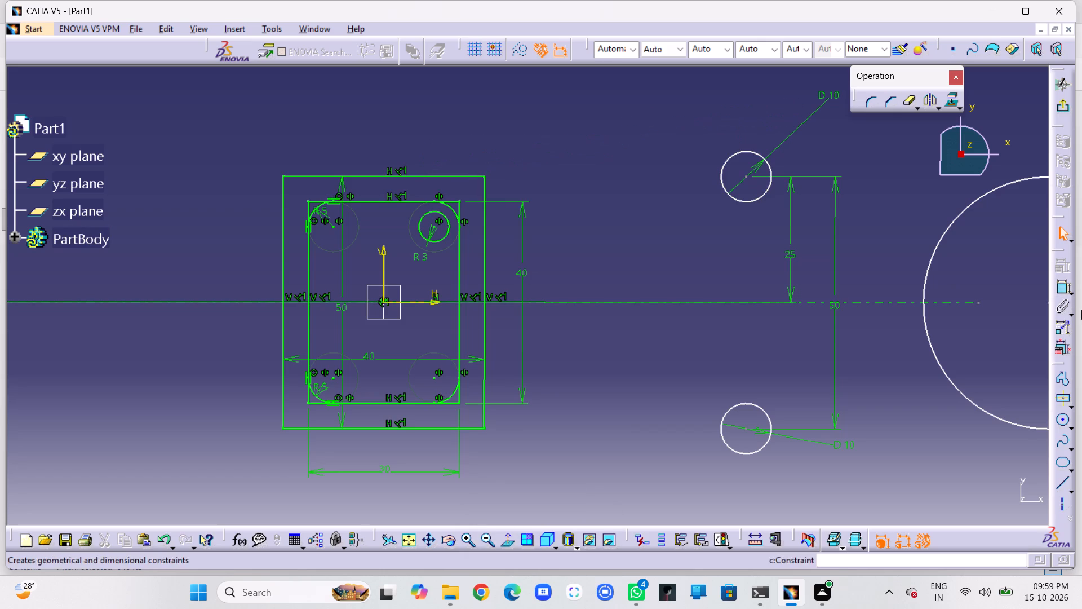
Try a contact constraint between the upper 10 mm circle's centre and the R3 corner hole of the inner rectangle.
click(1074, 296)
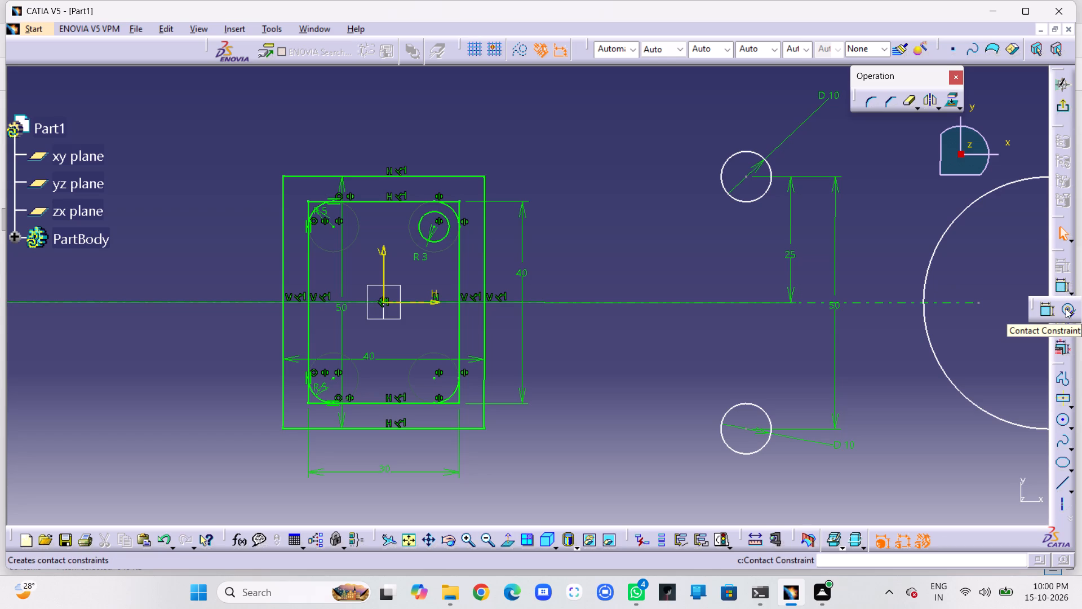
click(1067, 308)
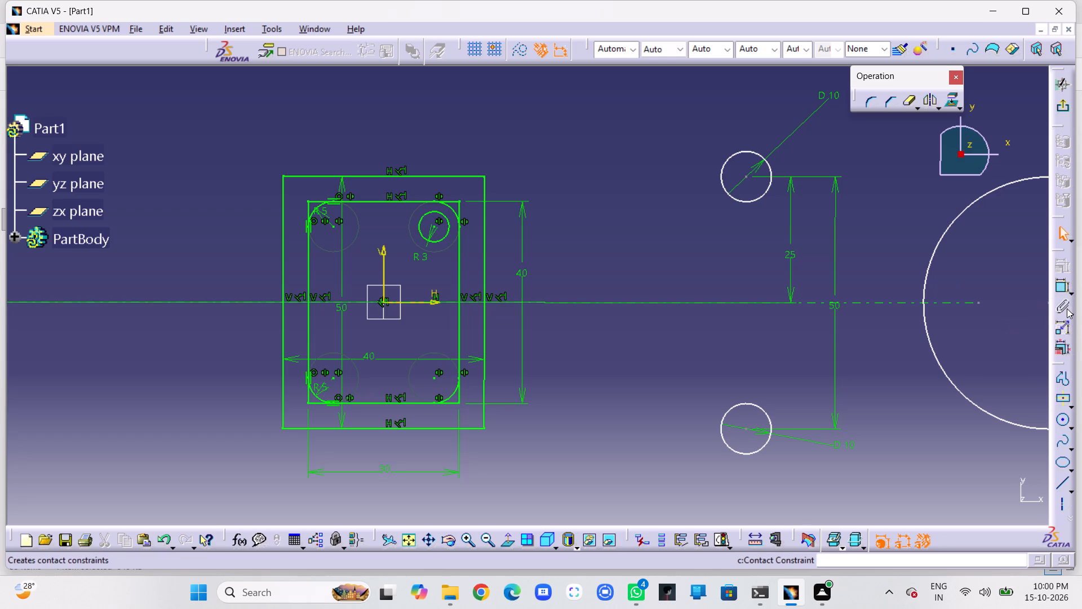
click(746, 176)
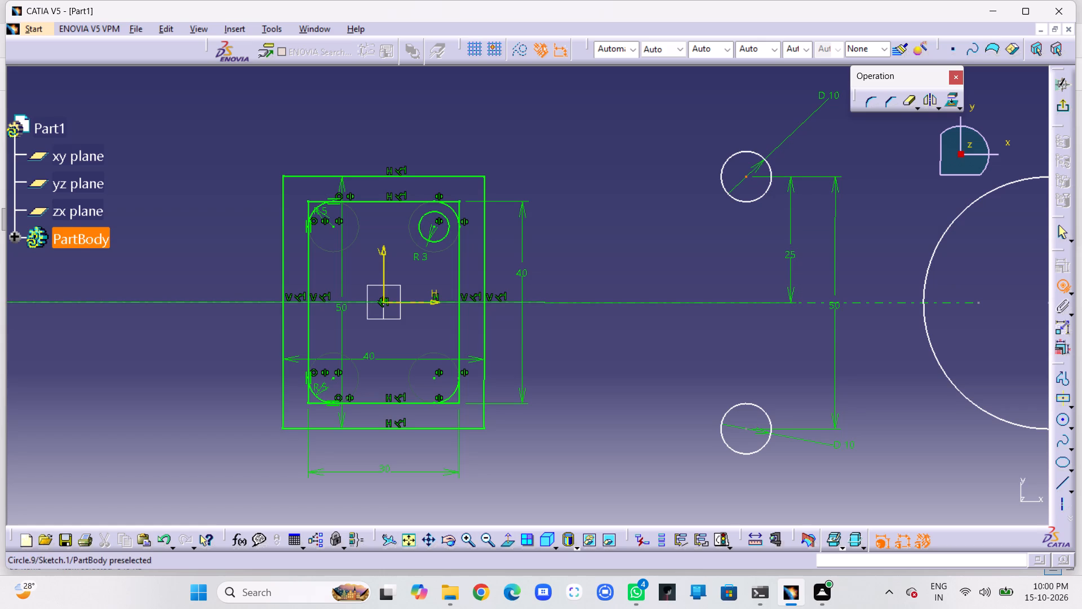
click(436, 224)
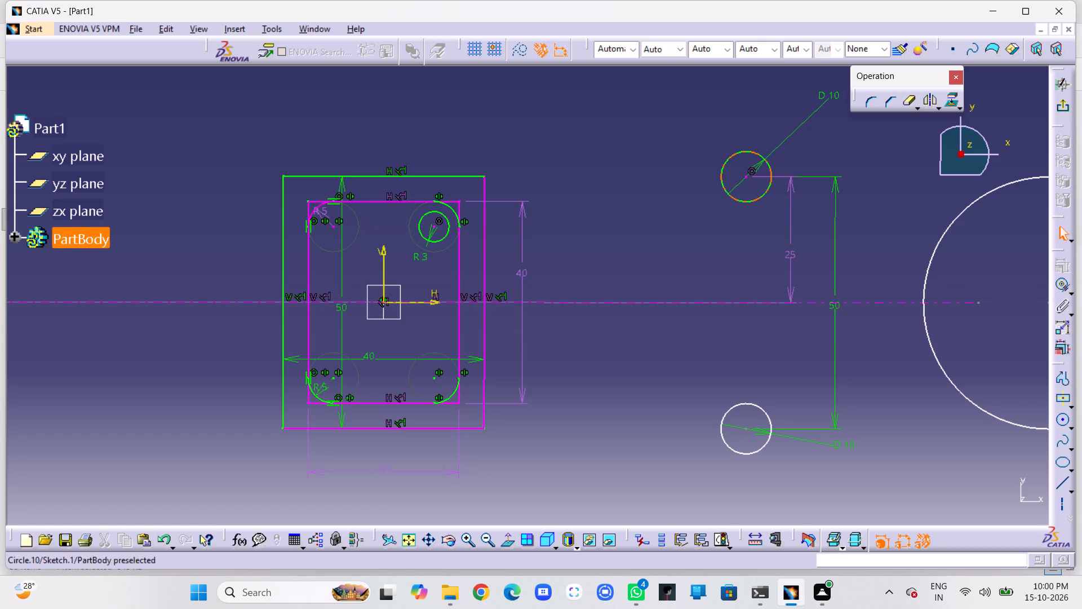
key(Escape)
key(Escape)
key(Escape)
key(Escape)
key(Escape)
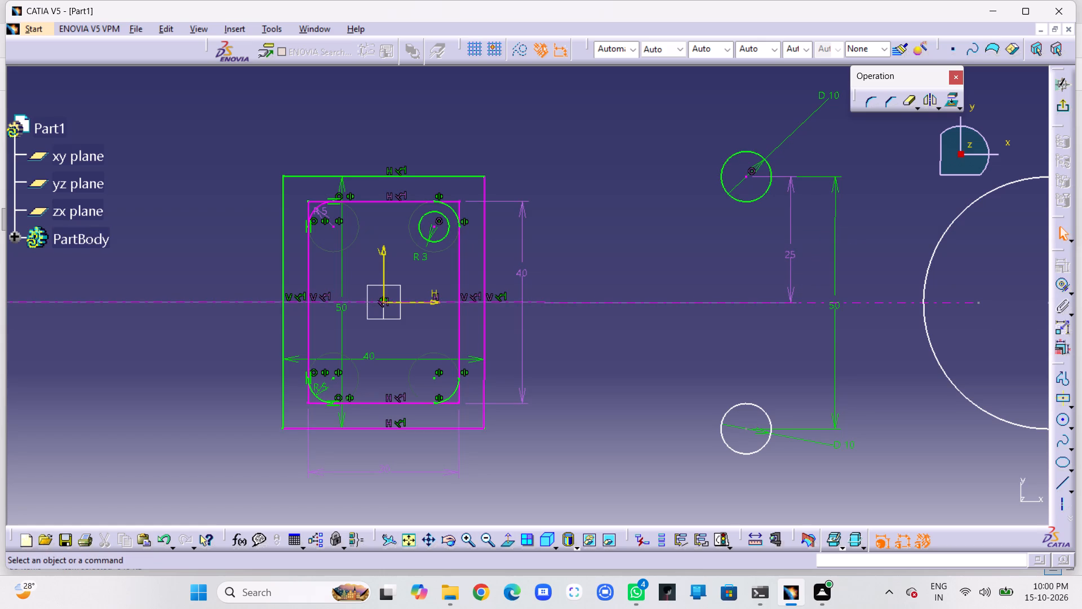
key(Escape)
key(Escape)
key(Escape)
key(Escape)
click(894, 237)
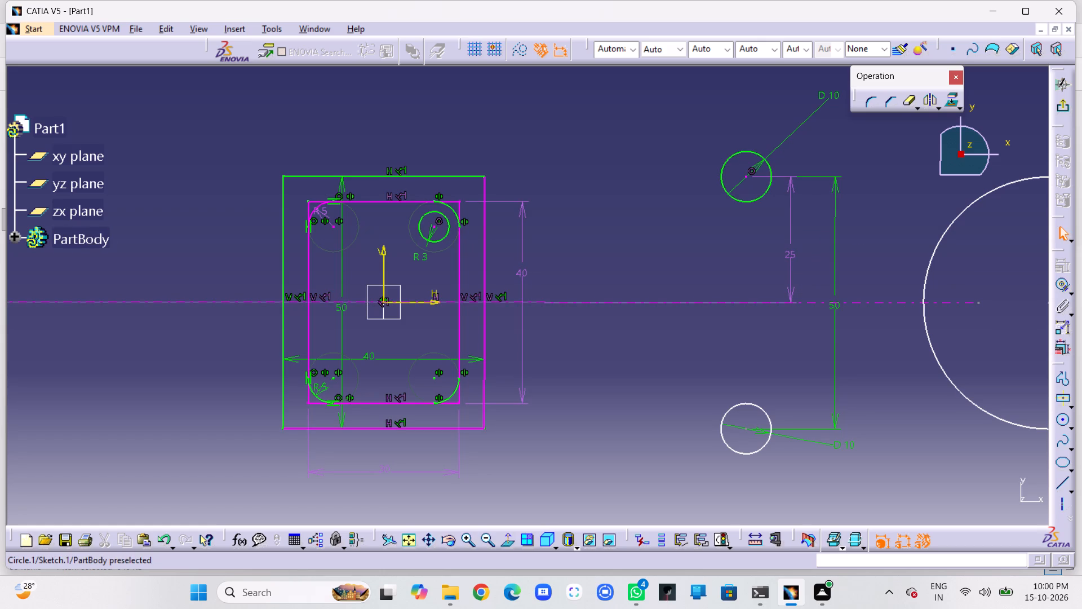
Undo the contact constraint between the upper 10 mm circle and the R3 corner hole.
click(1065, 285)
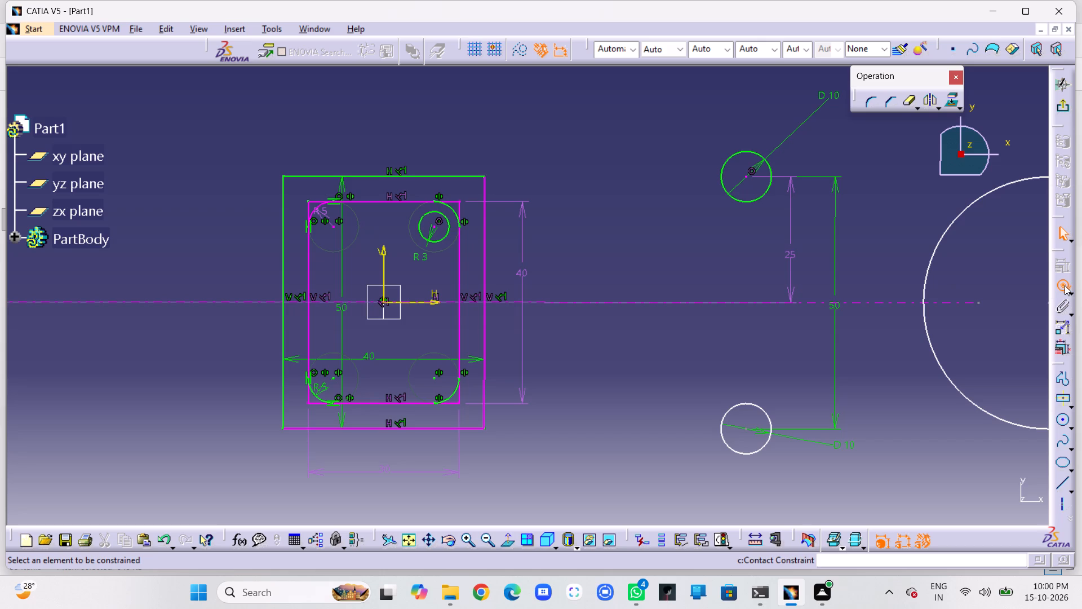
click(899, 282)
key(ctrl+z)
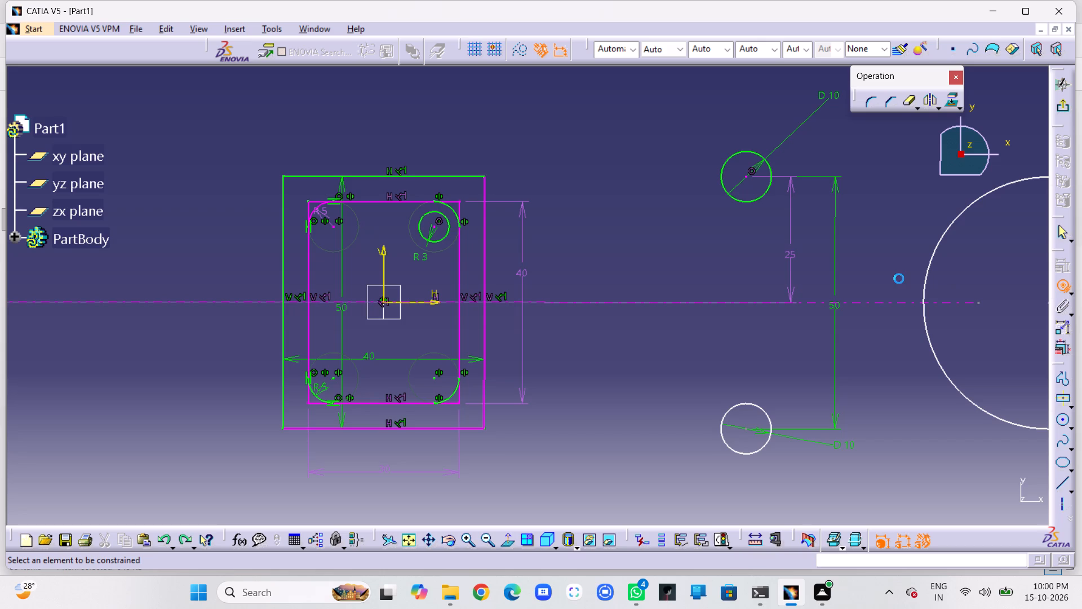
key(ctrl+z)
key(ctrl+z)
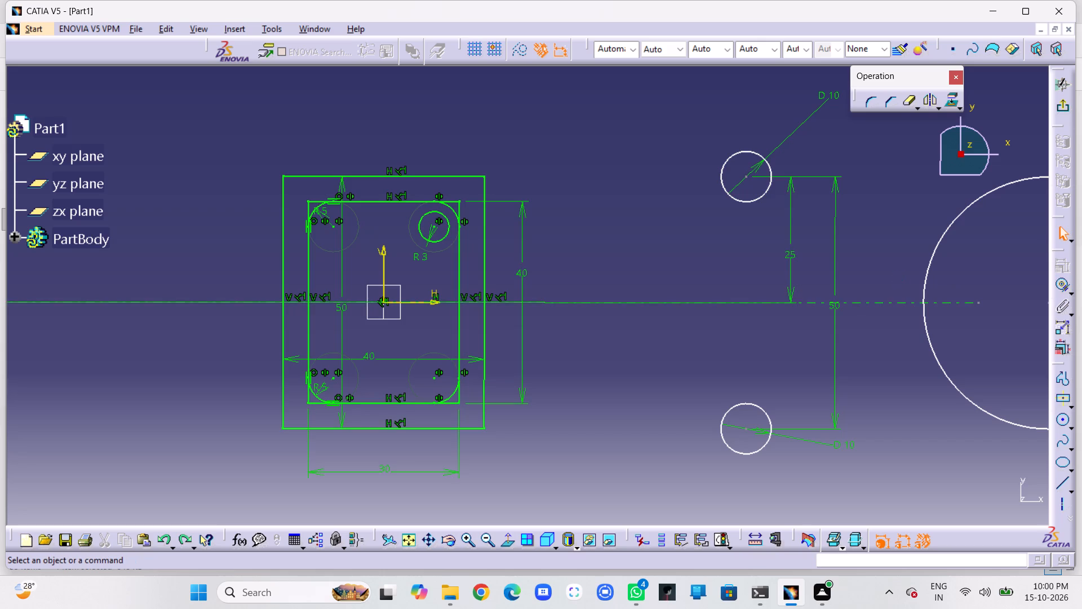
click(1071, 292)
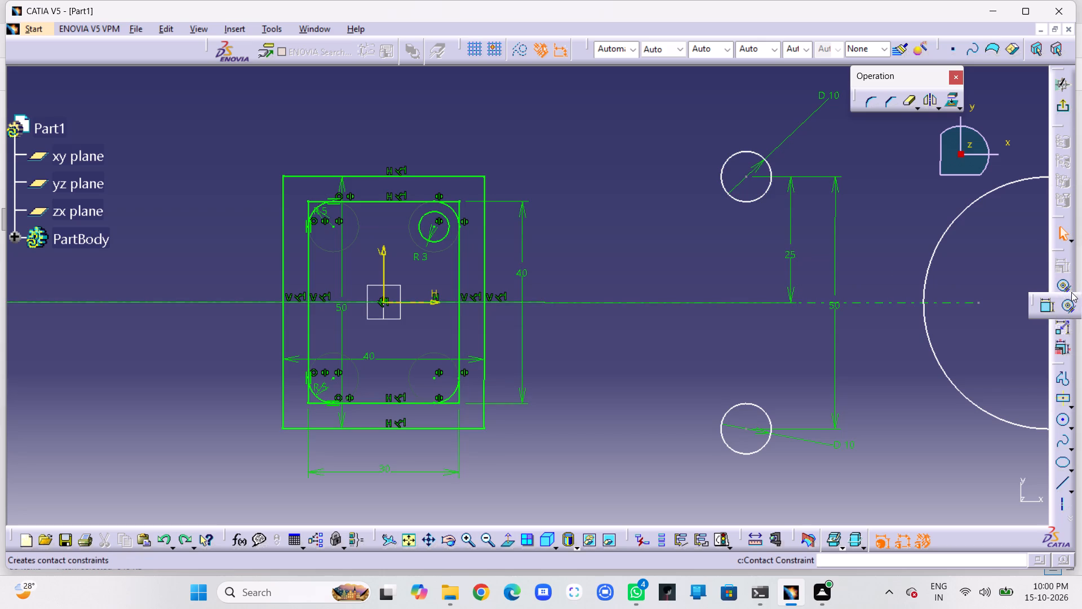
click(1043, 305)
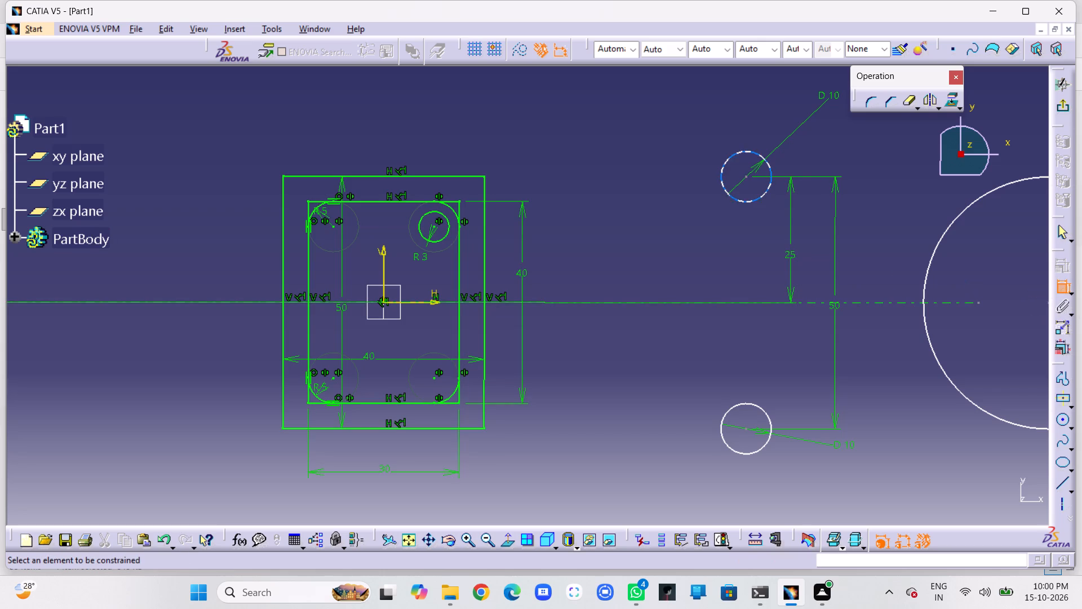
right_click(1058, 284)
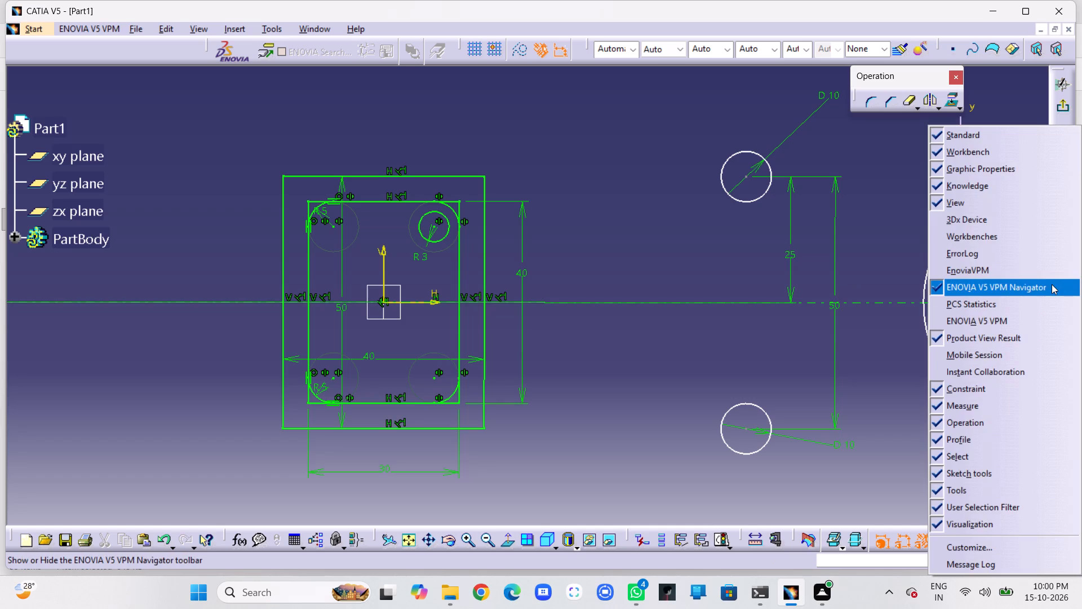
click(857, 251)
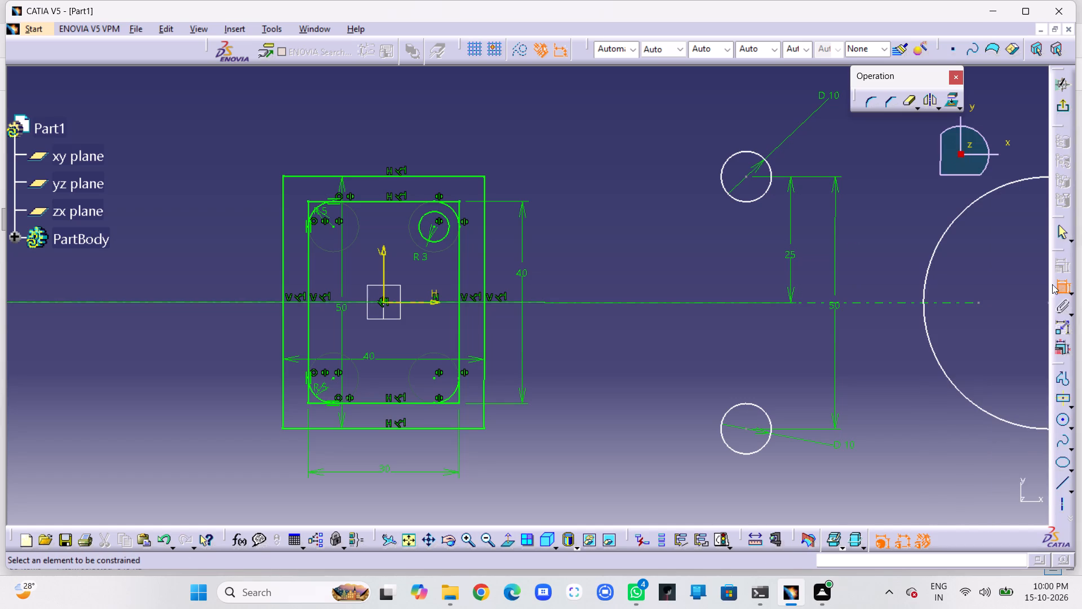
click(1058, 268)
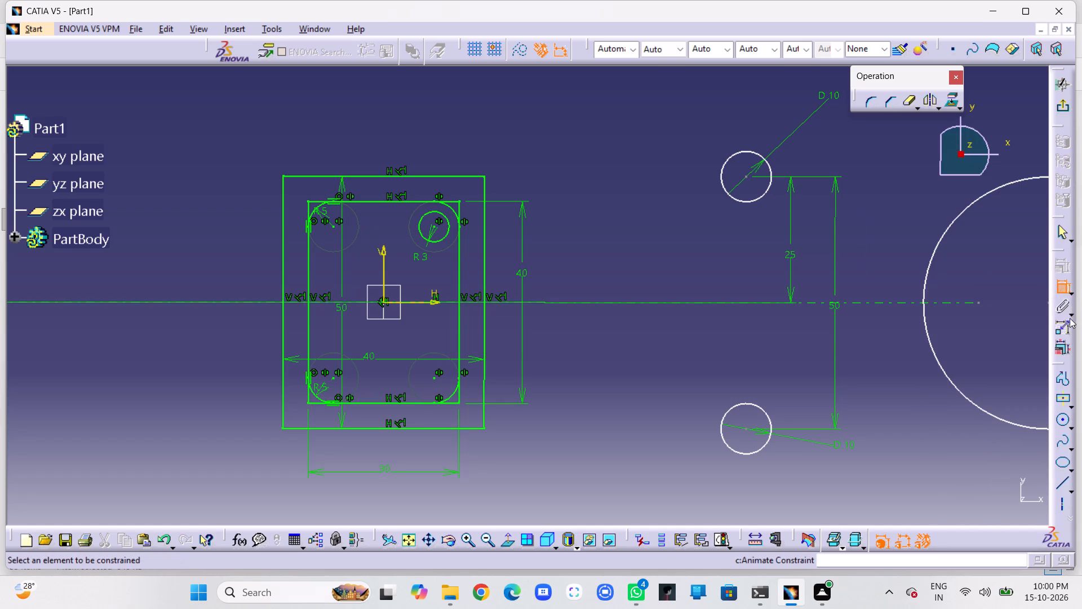
Apply Auto Constraint to the two 10 mm circles together with the sketch's vertical axis.
click(1073, 314)
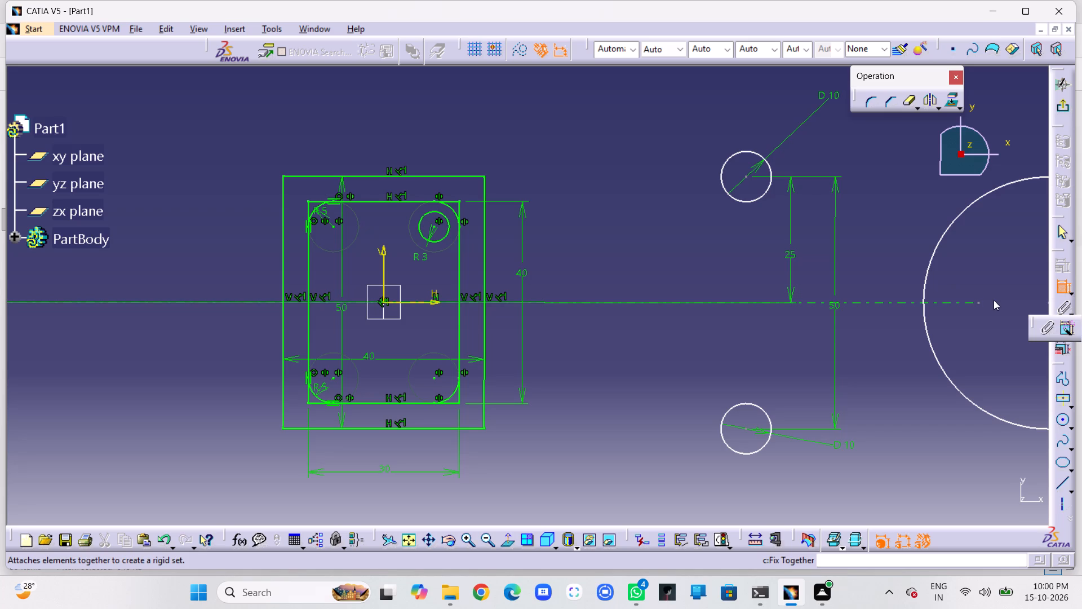
click(1067, 326)
click(760, 196)
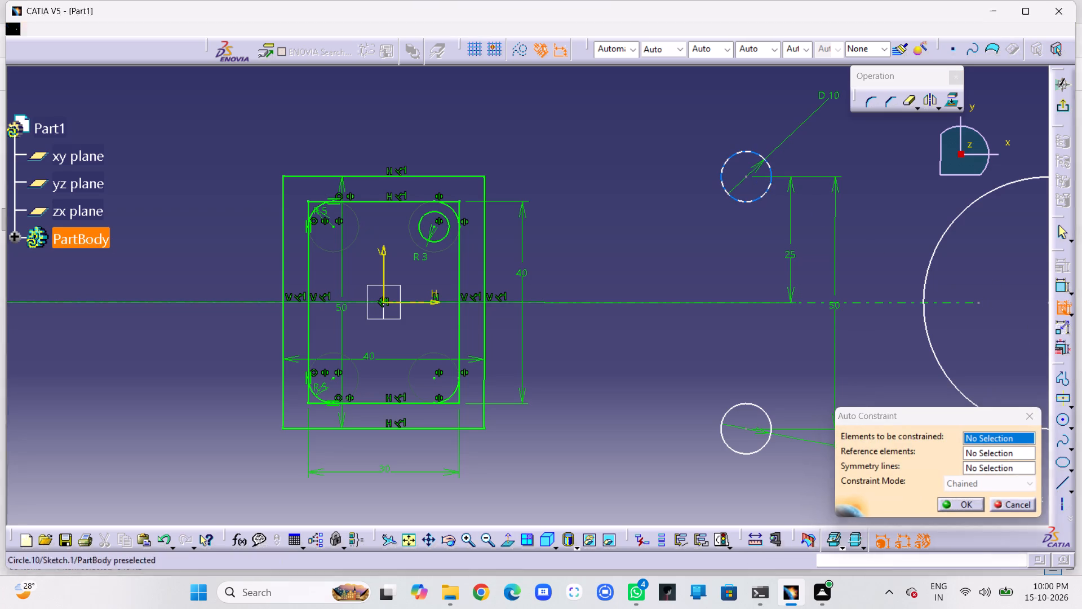
ctrl+click(763, 407)
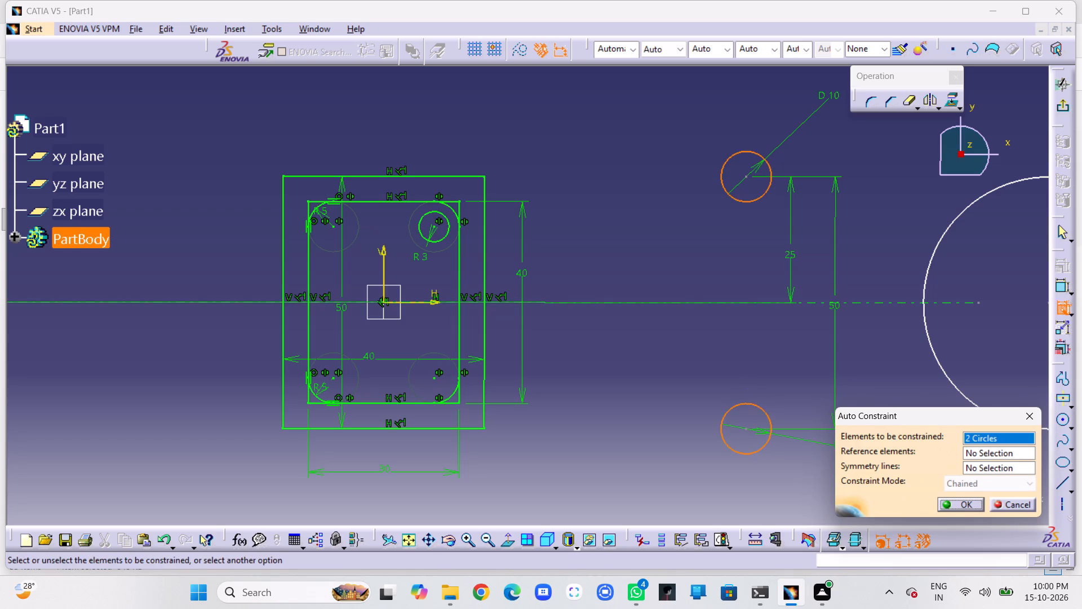
click(387, 266)
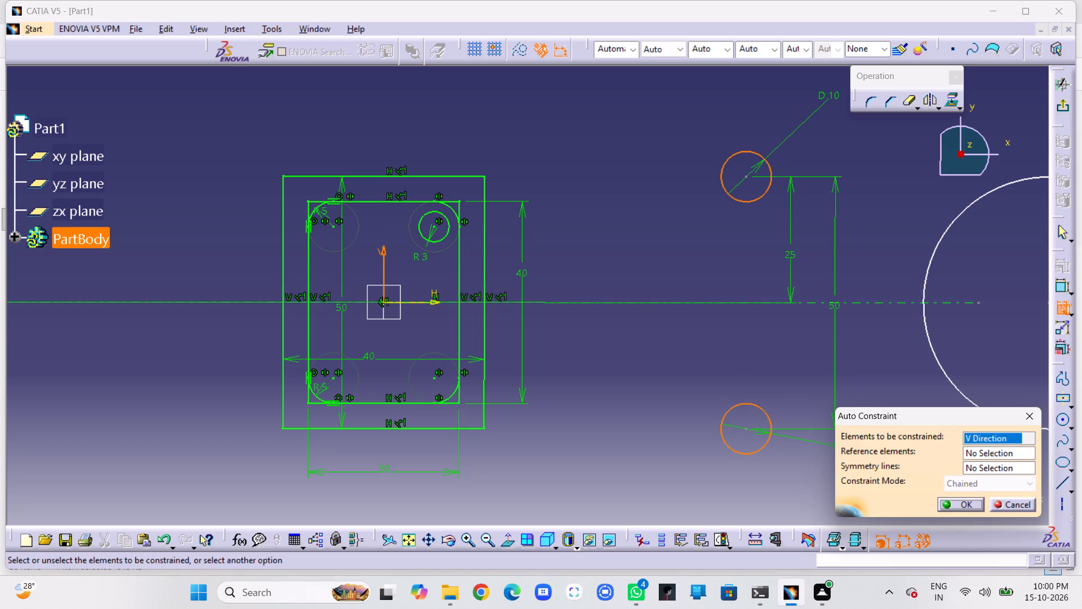
click(960, 508)
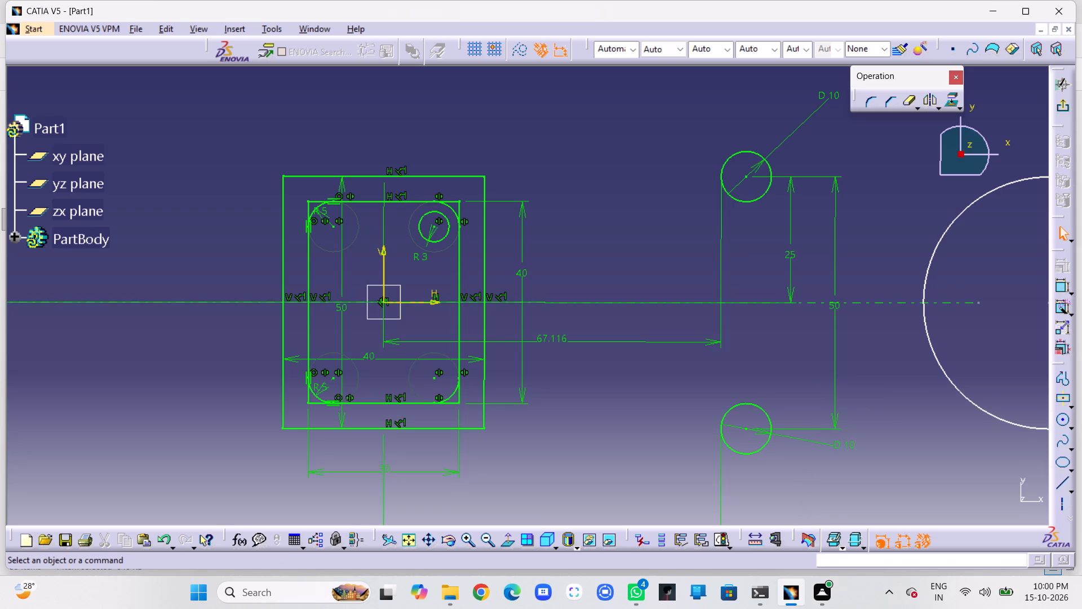
click(745, 346)
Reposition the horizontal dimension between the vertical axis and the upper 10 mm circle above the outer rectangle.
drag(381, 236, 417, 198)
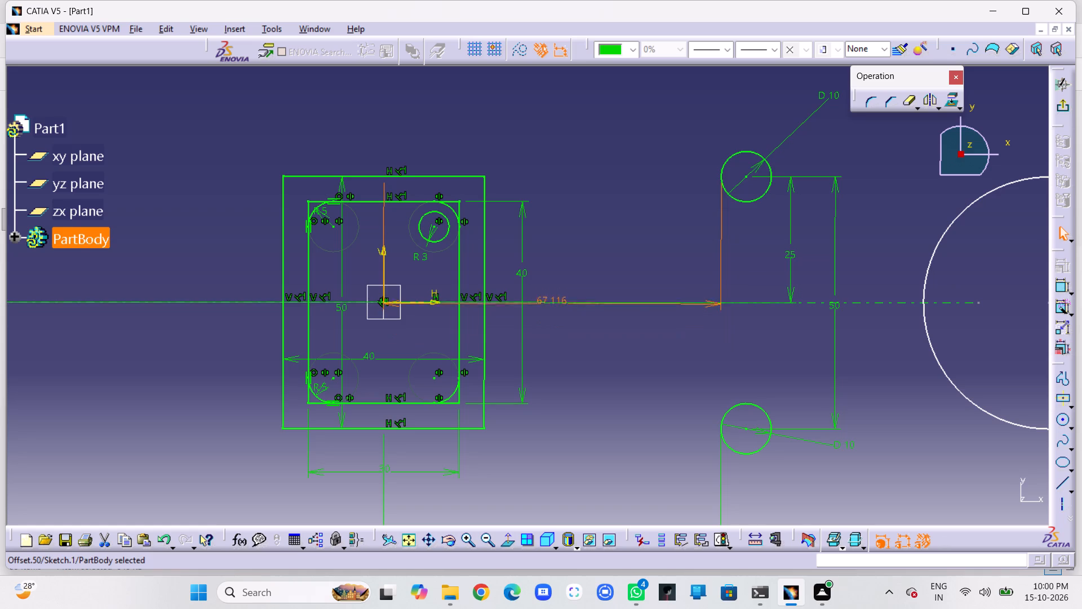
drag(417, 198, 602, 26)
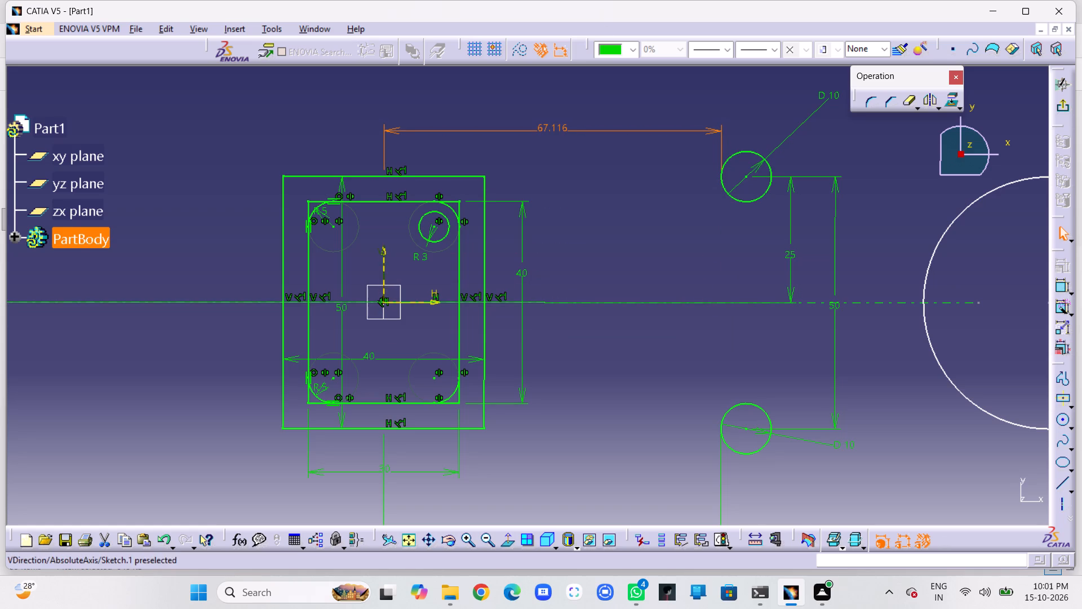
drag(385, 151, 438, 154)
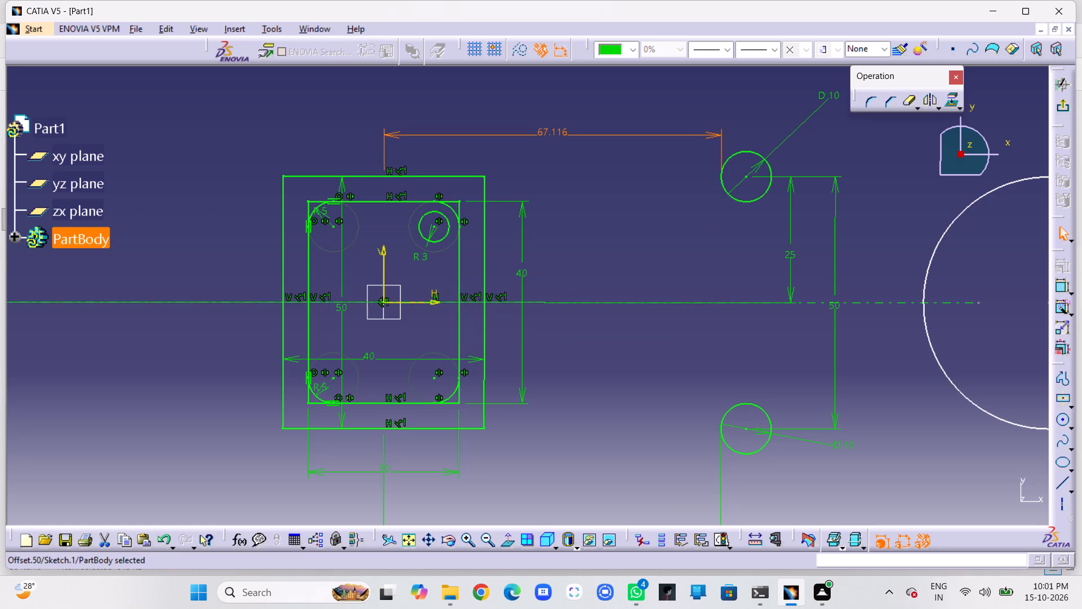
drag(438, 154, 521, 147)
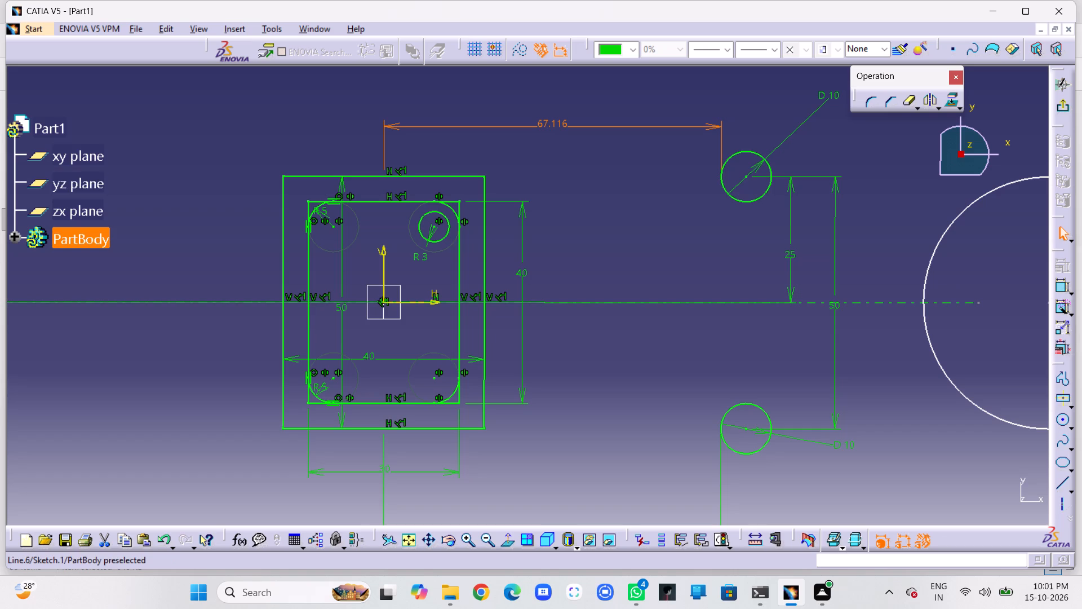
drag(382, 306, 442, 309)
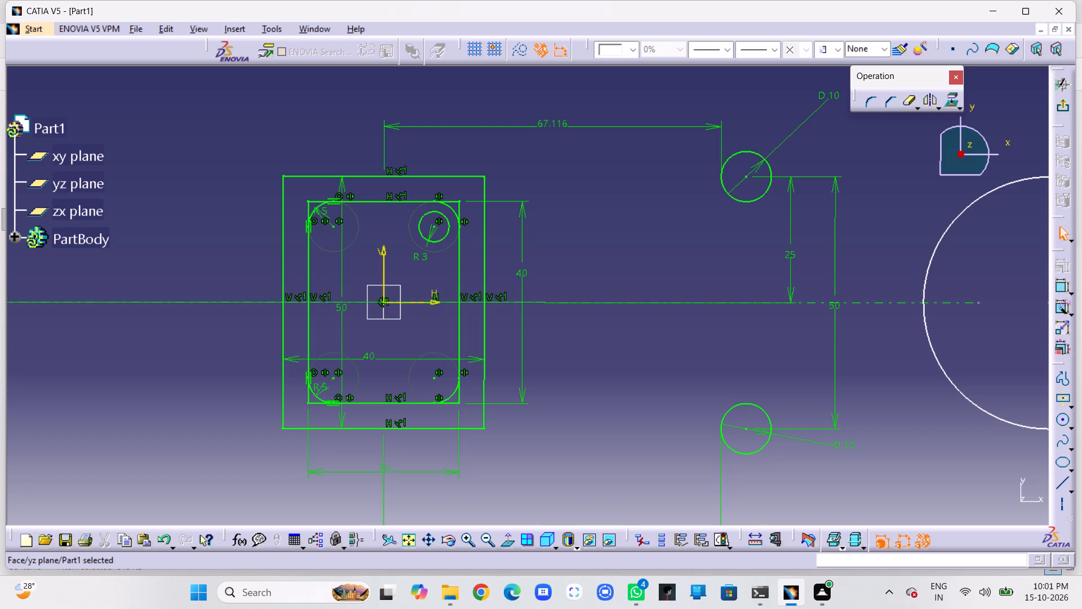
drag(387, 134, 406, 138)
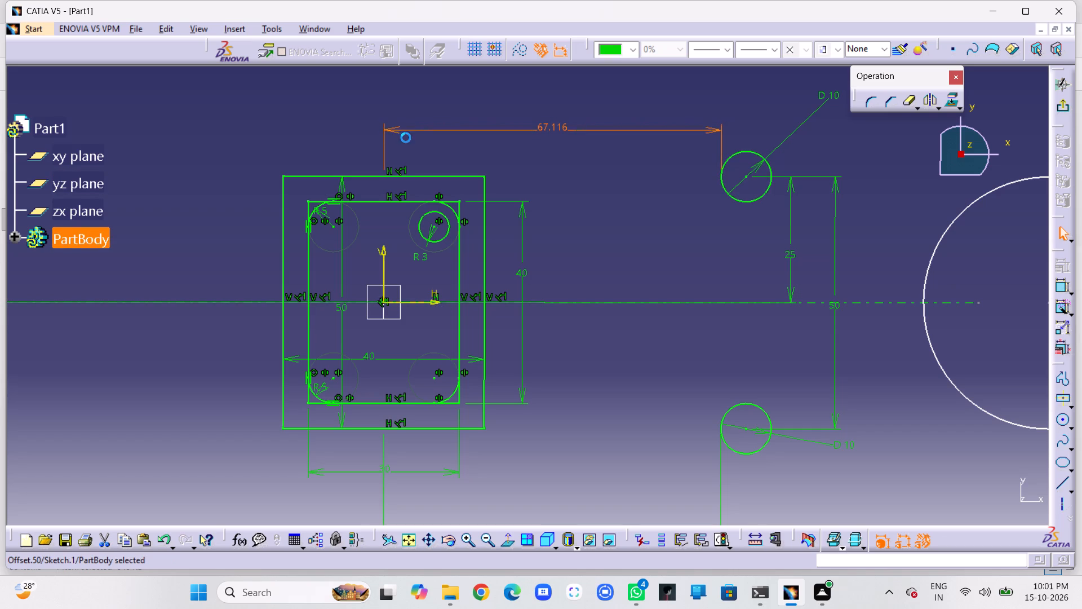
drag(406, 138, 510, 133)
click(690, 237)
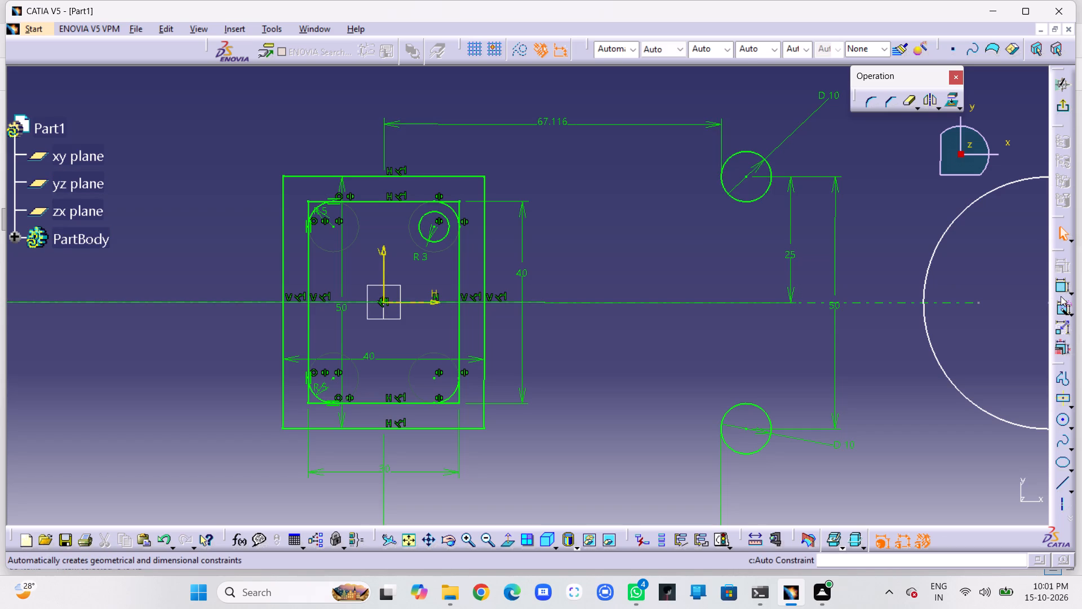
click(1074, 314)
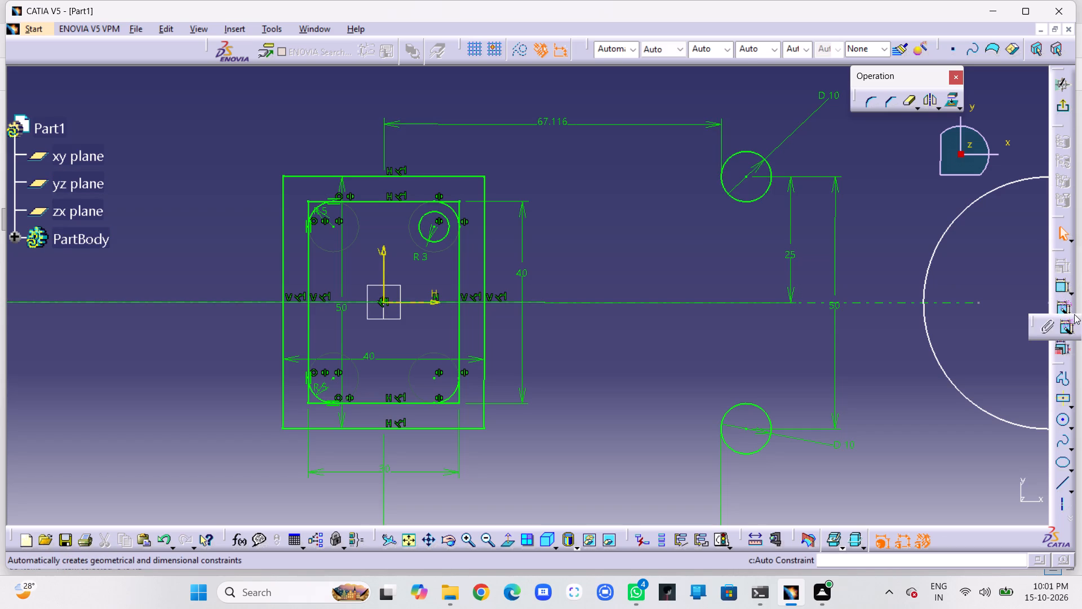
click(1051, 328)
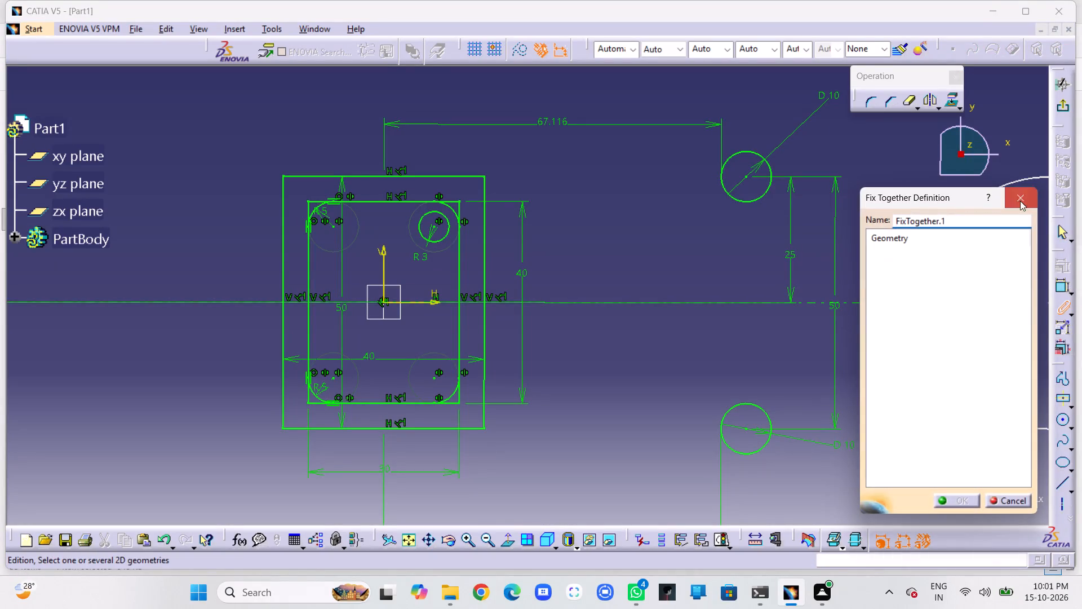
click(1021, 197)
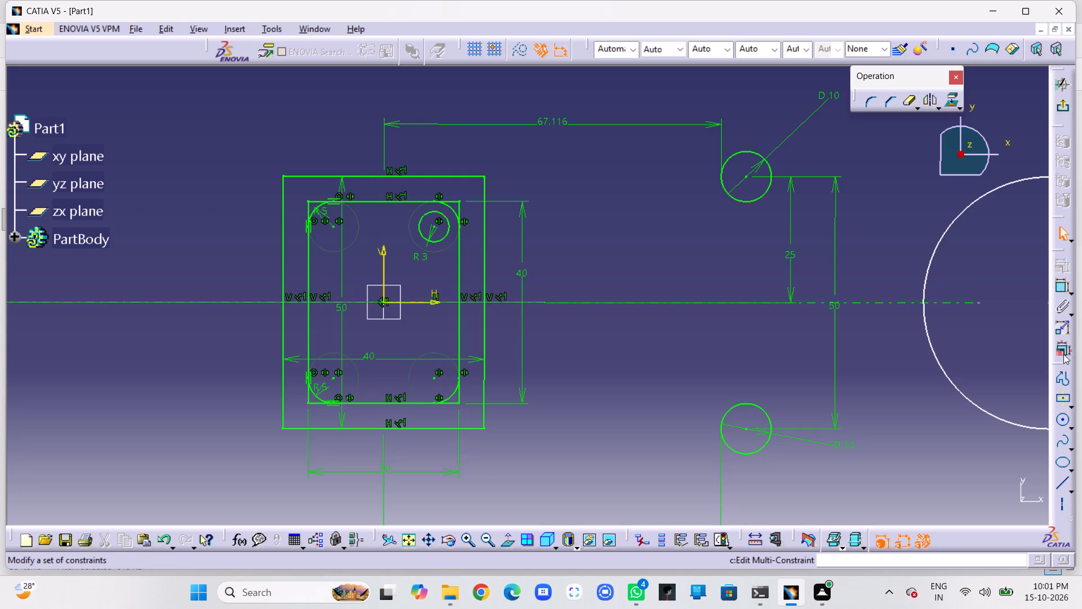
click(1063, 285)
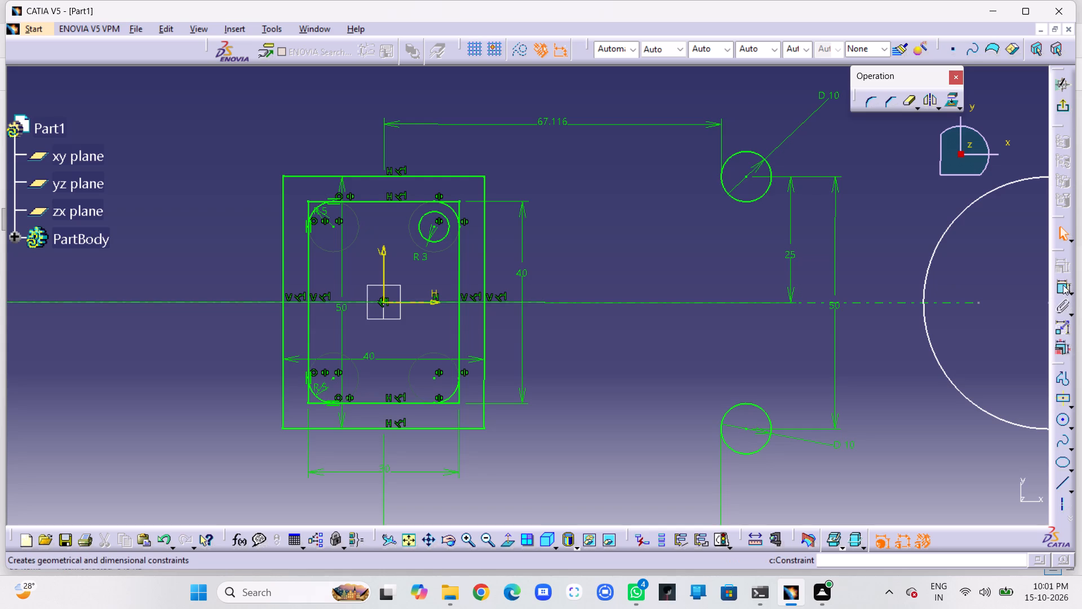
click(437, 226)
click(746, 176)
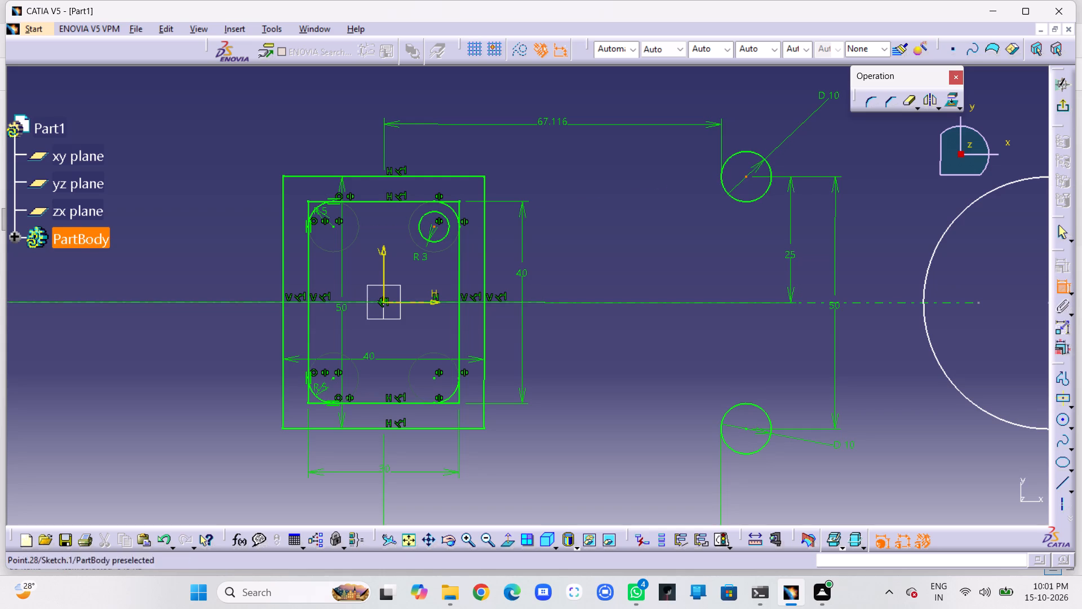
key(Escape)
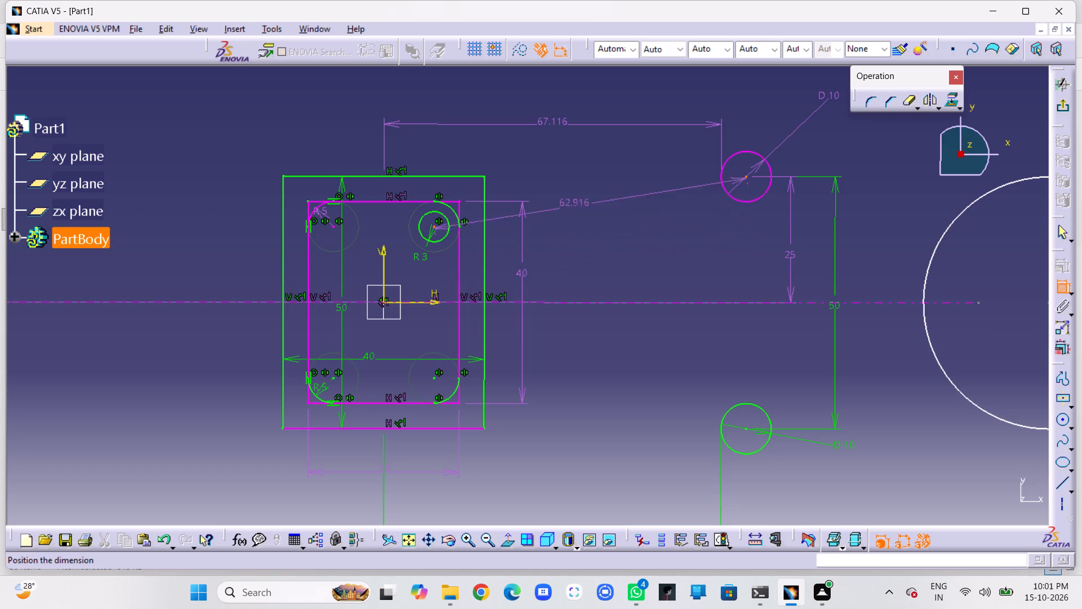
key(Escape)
Delete the horizontal dimension between the vertical axis and the upper 10 mm circle.
click(477, 124)
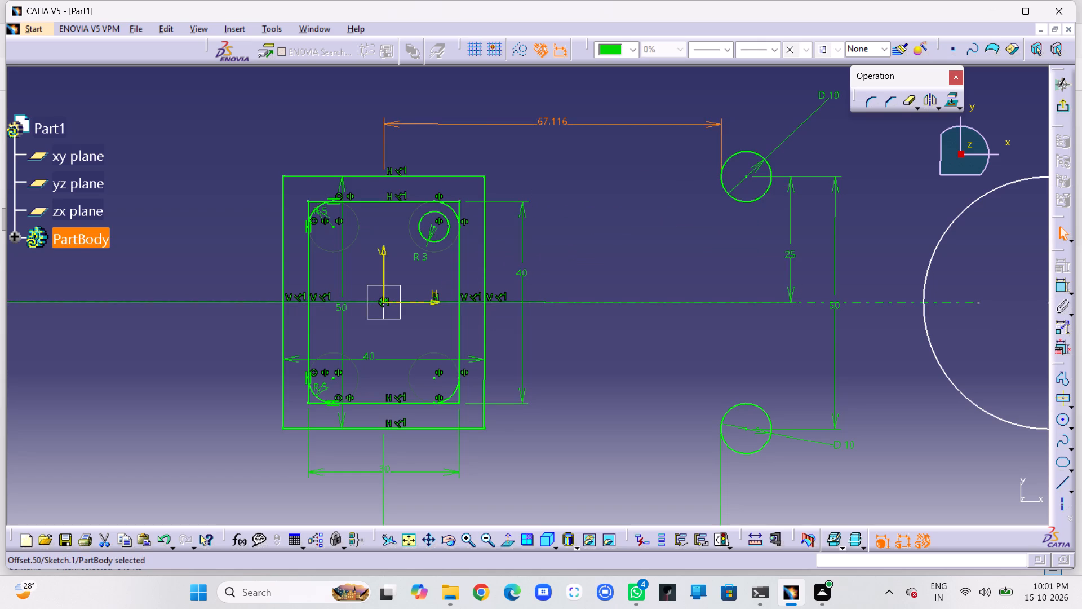
key(Delete)
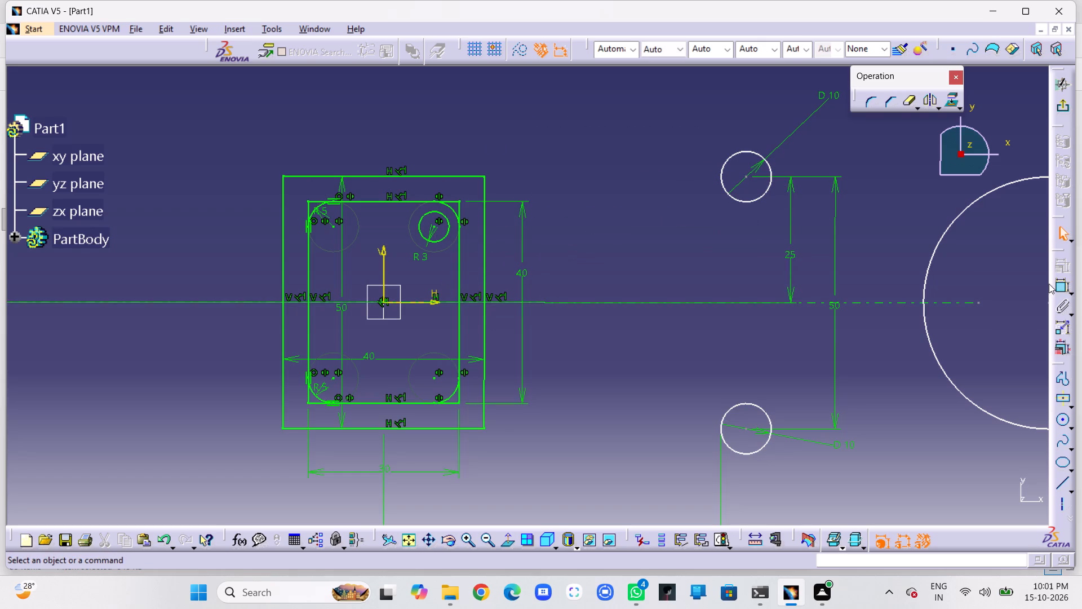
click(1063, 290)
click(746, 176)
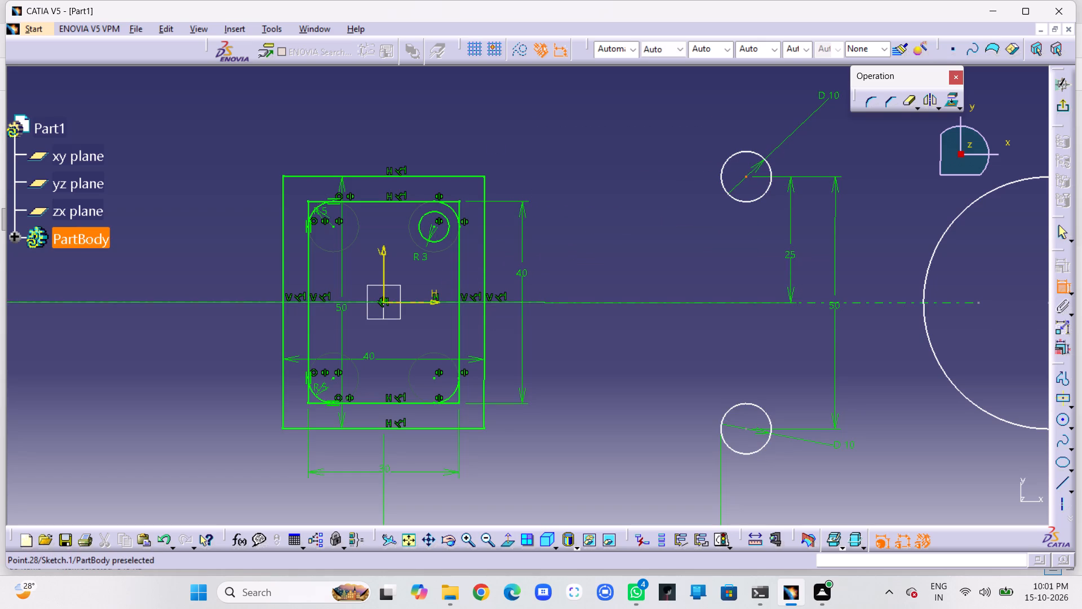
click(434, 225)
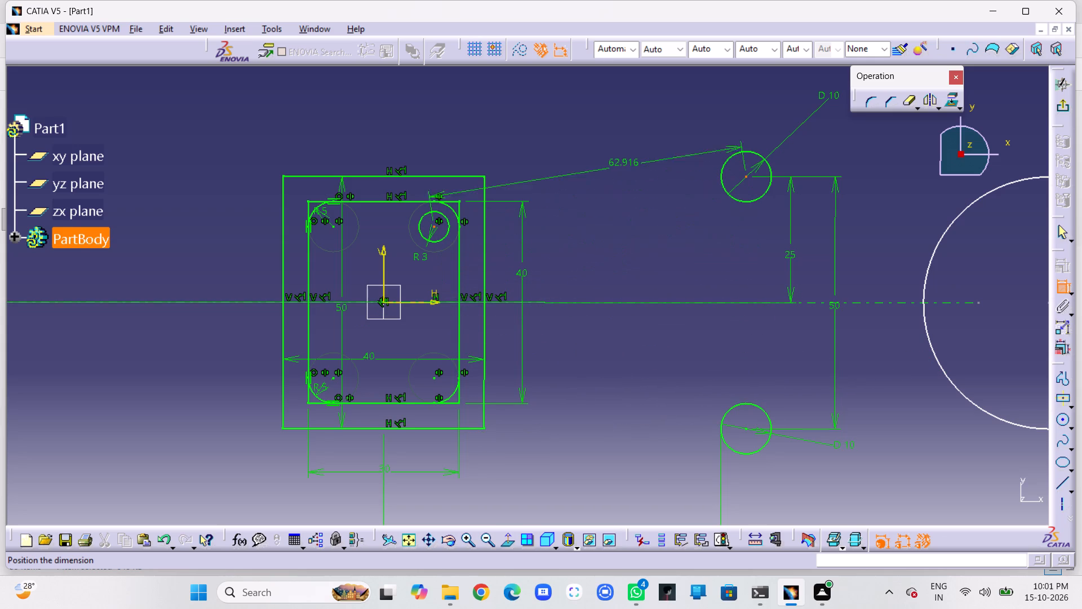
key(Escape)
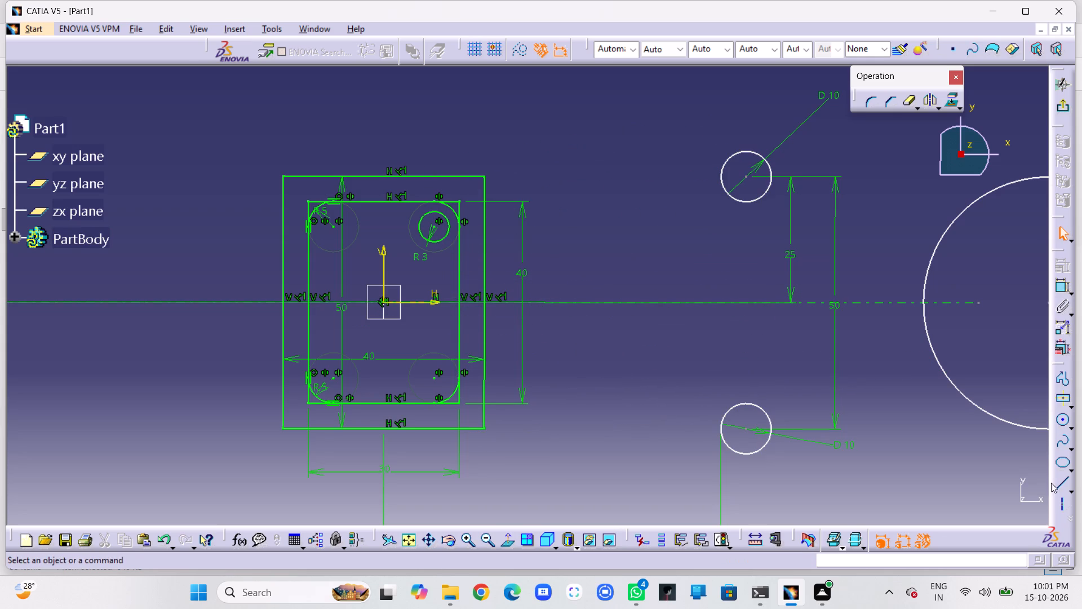
Draw a vertical axis line from the R3 corner hole's centre upward past the outer rectangle's top edge.
click(1060, 503)
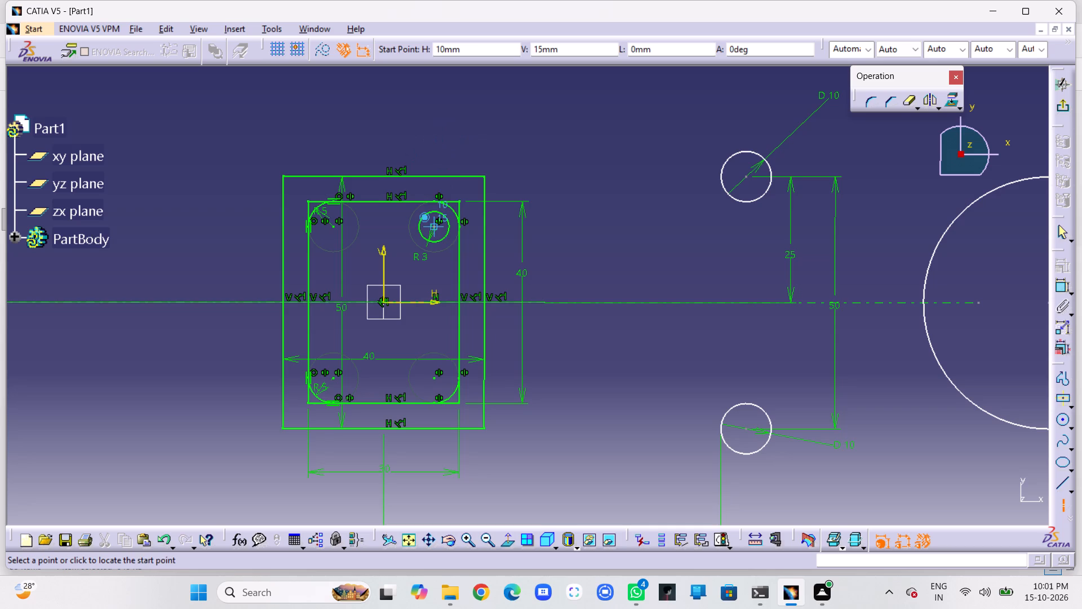
click(434, 225)
click(434, 136)
click(462, 124)
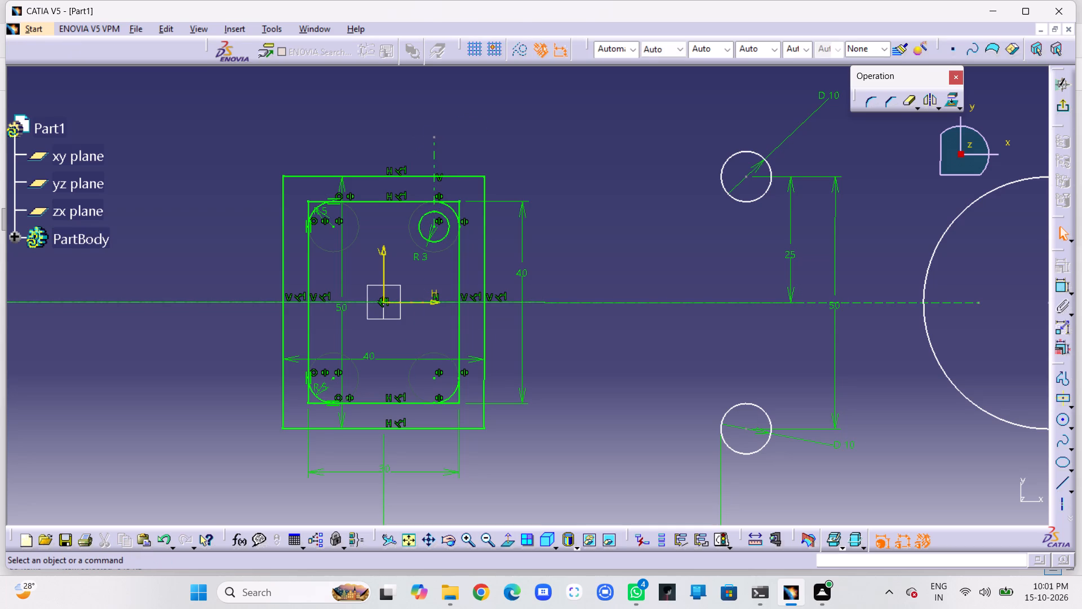
Dimension the upper 10 mm circle's centre at 65 mm from the R3 hole's vertical axis line, placing the dimension above the rectangle.
click(1062, 290)
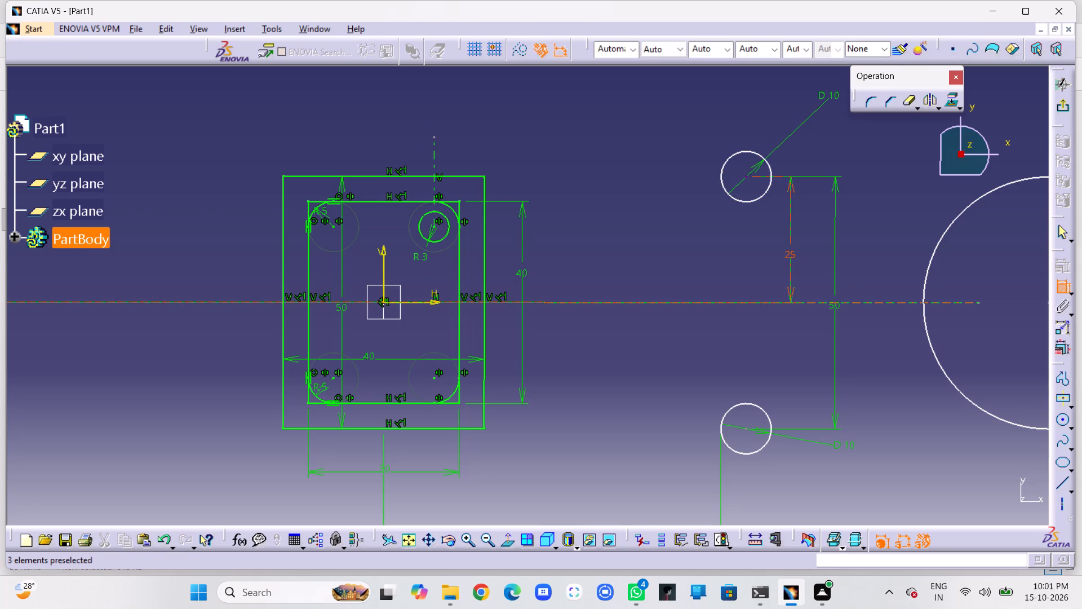
click(744, 178)
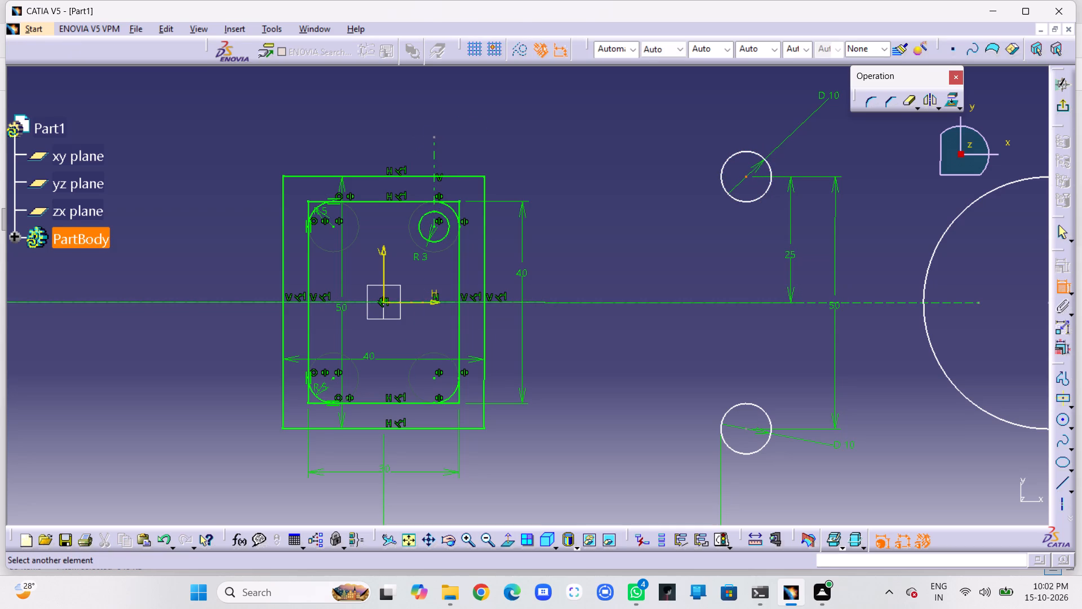
click(436, 159)
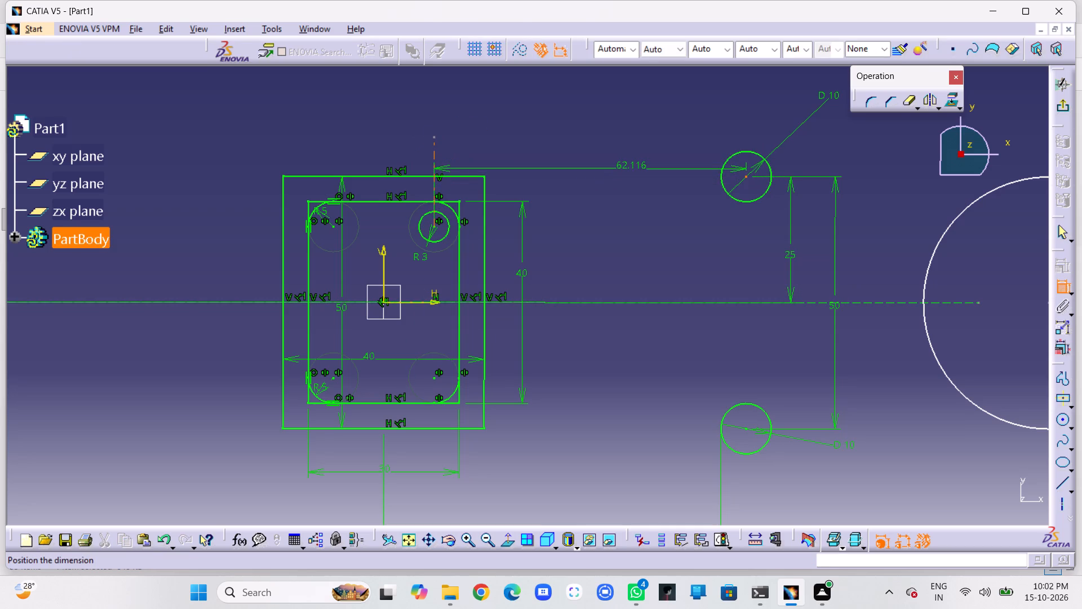
click(602, 152)
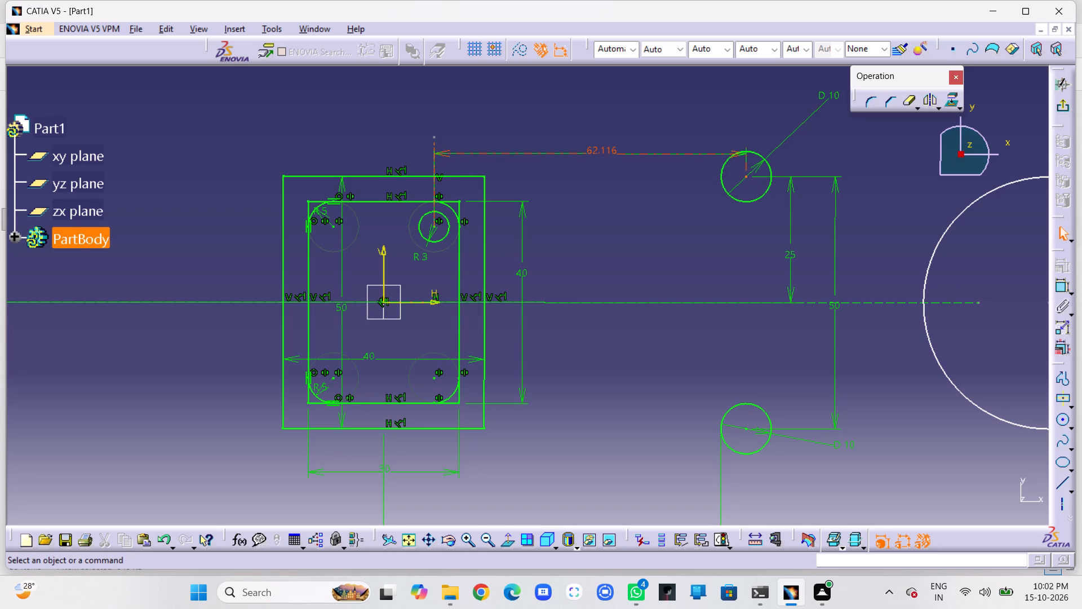
drag(602, 149, 605, 112)
drag(643, 152, 637, 120)
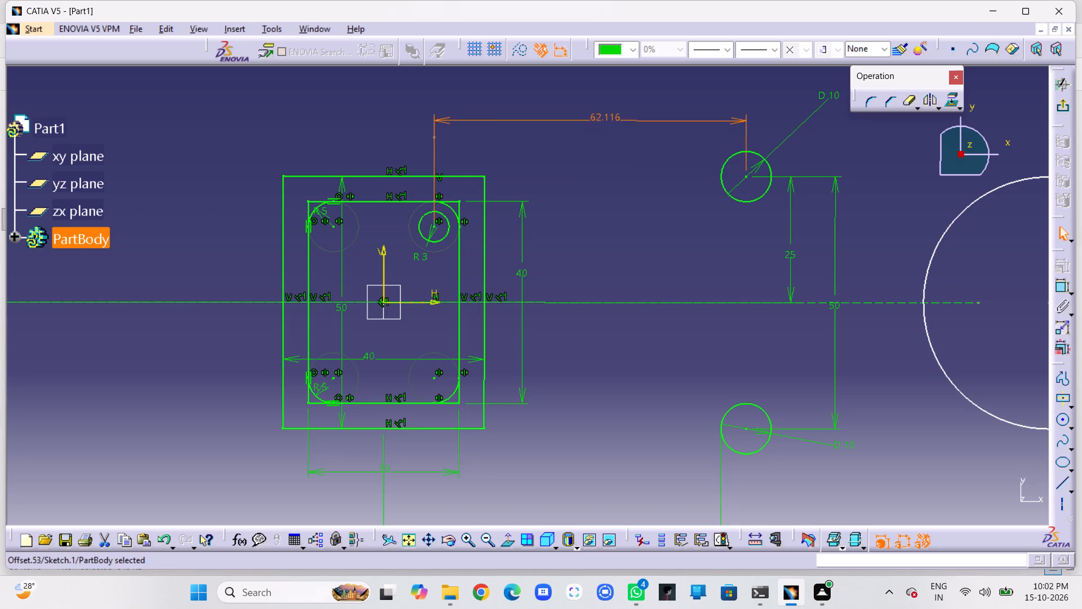
drag(637, 120, 624, 116)
double_click(606, 111)
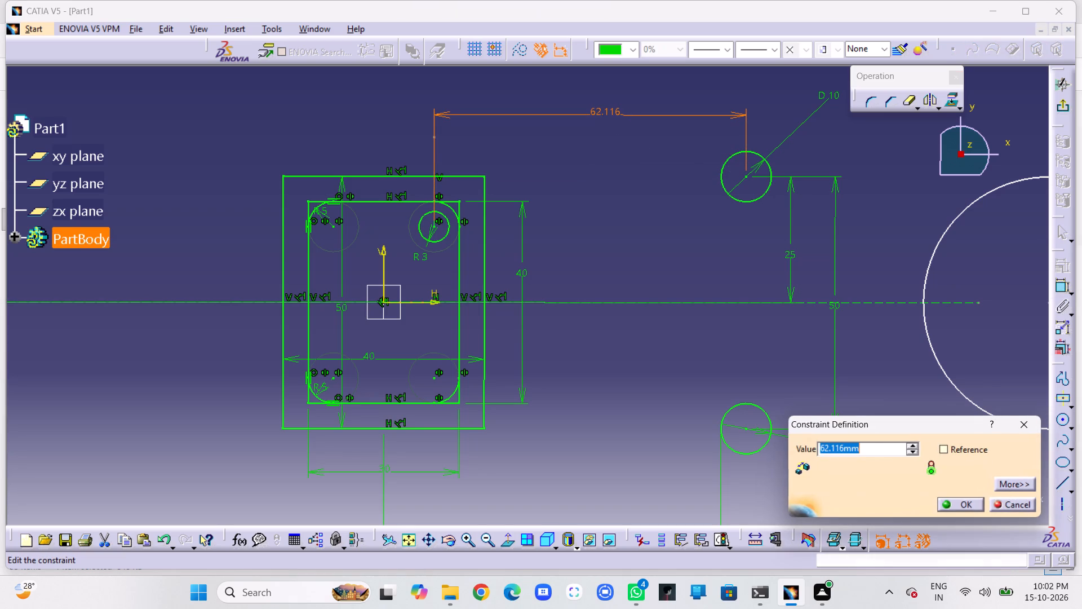
text(65)
key(Return)
click(592, 195)
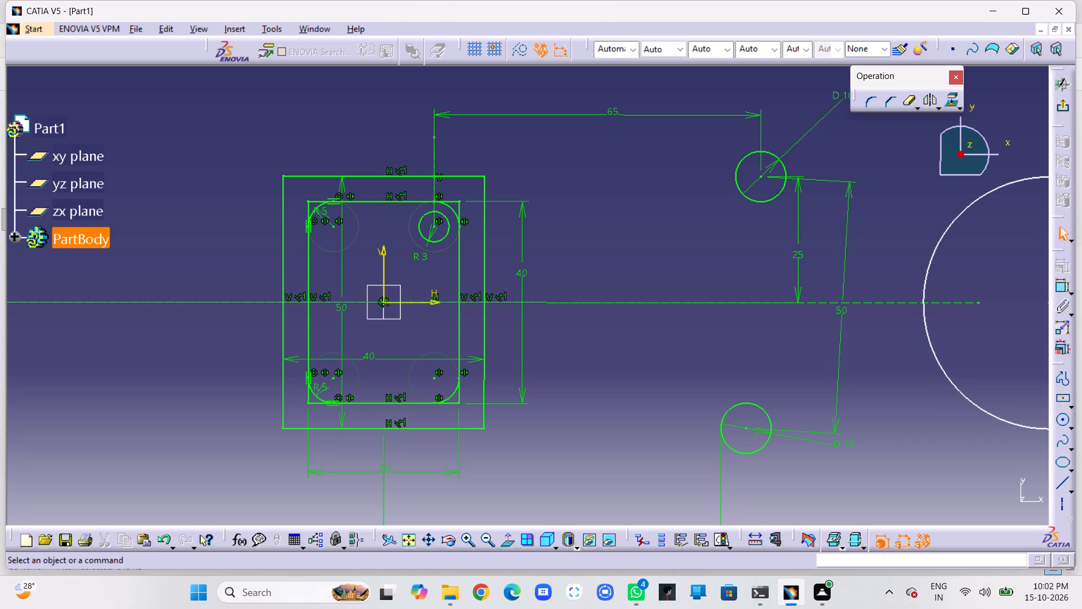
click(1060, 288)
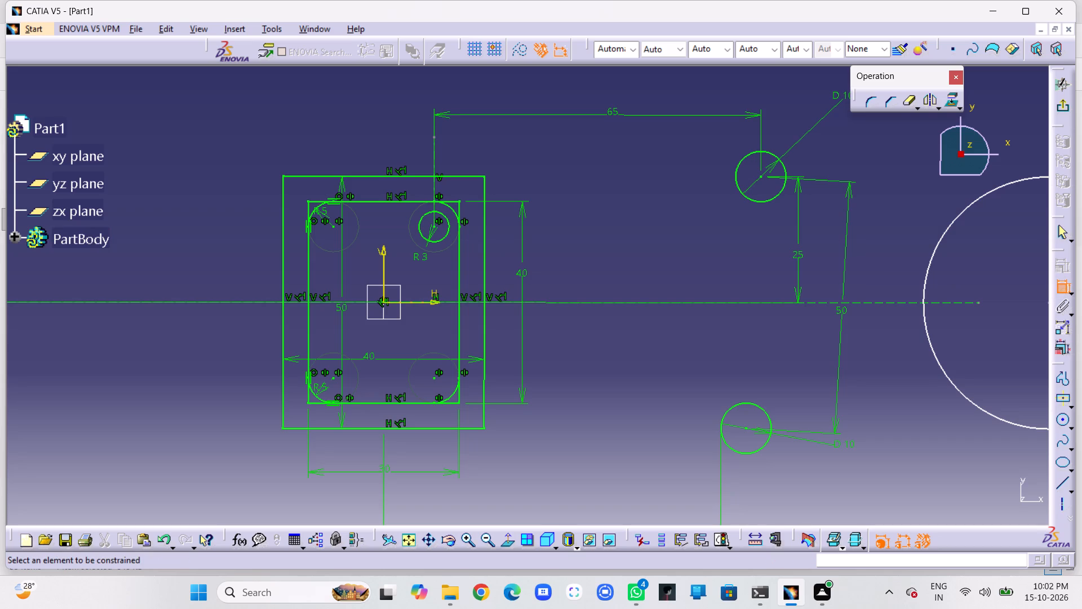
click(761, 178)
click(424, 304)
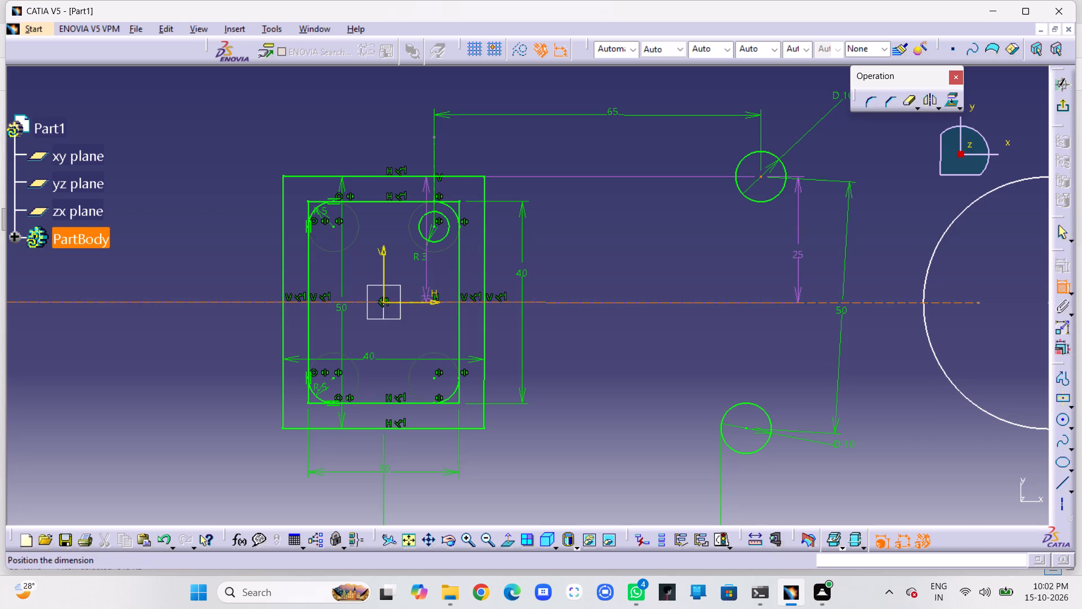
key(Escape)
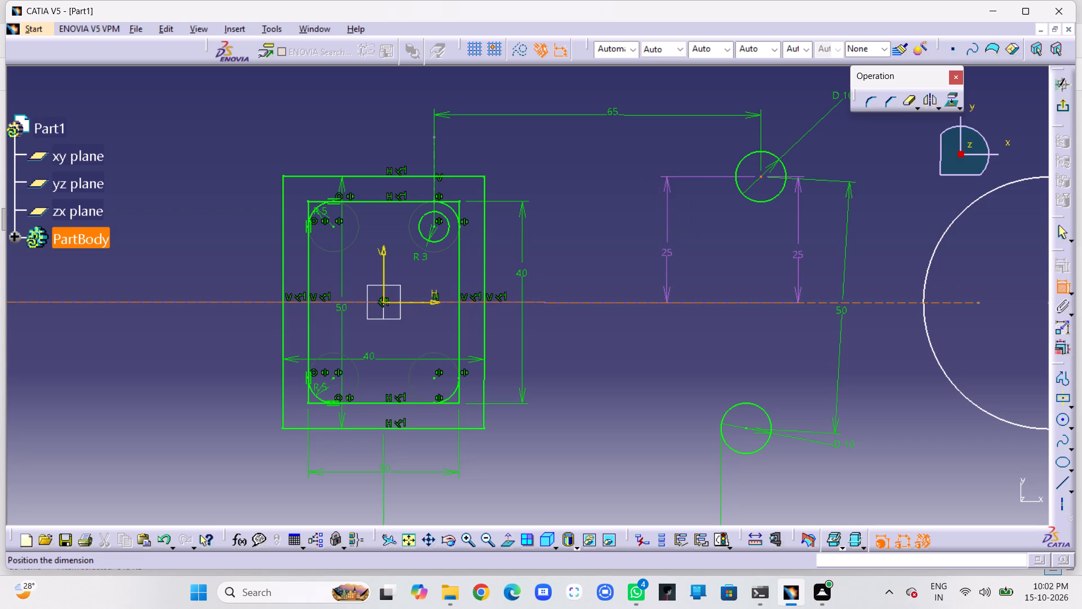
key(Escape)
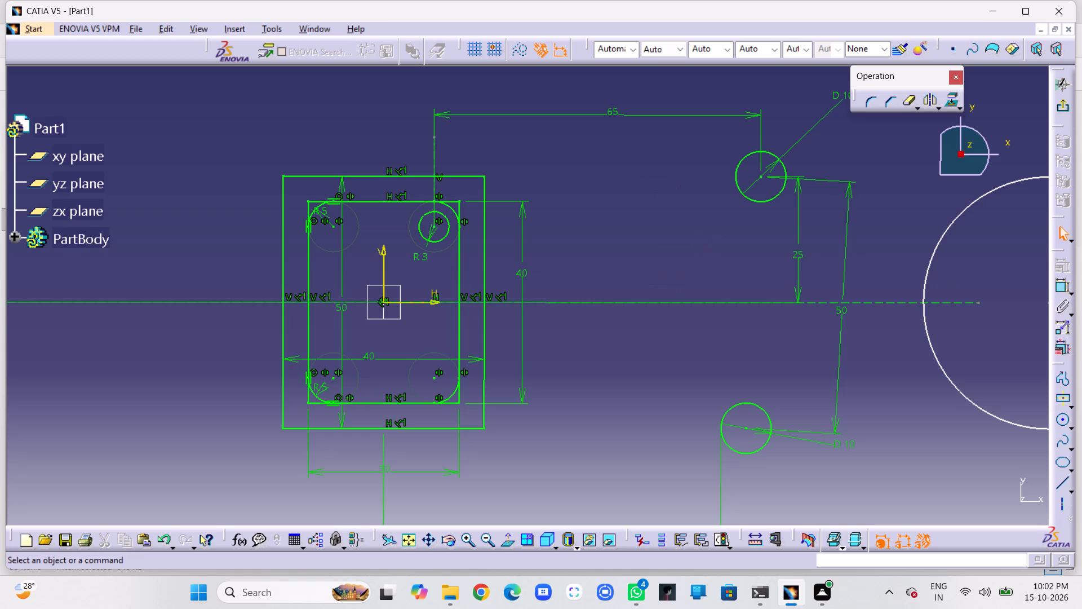
Draw a vertical line about 9 mm long, starting level with the upper 10 mm circle's centre, between it and the R25 circle.
middle_drag(695, 237, 628, 240)
middle_drag(628, 240, 607, 240)
middle_drag(607, 240, 595, 240)
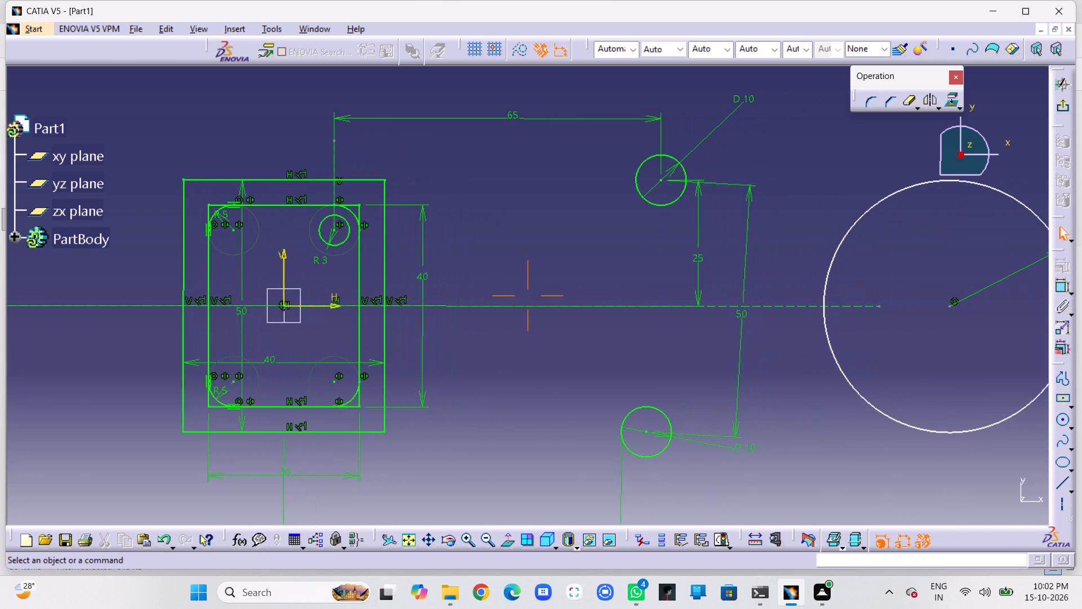
middle_drag(595, 240, 595, 240)
middle_drag(593, 240, 576, 241)
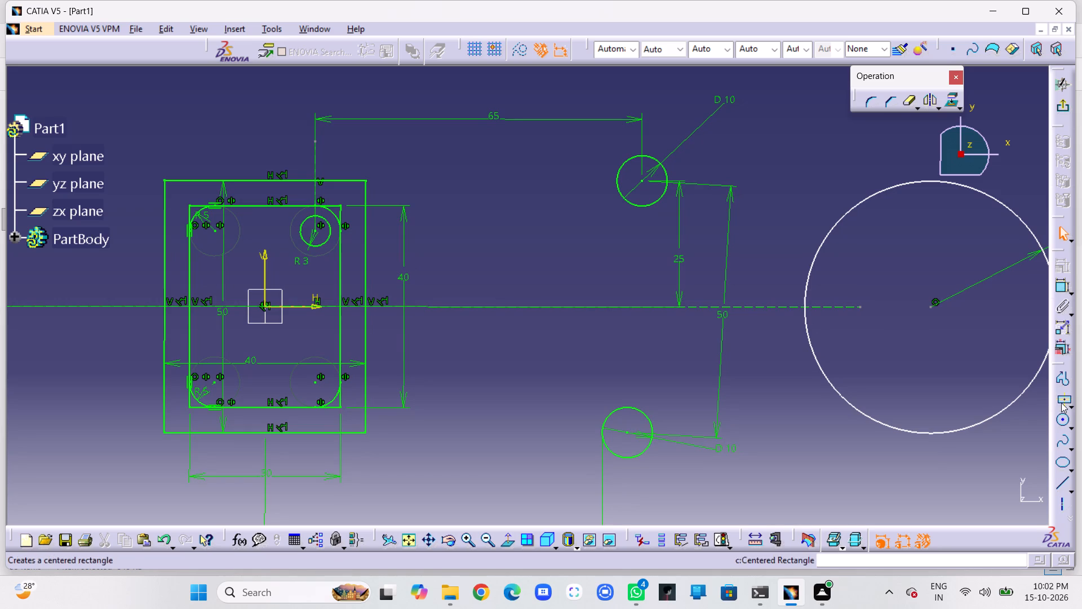
click(1058, 485)
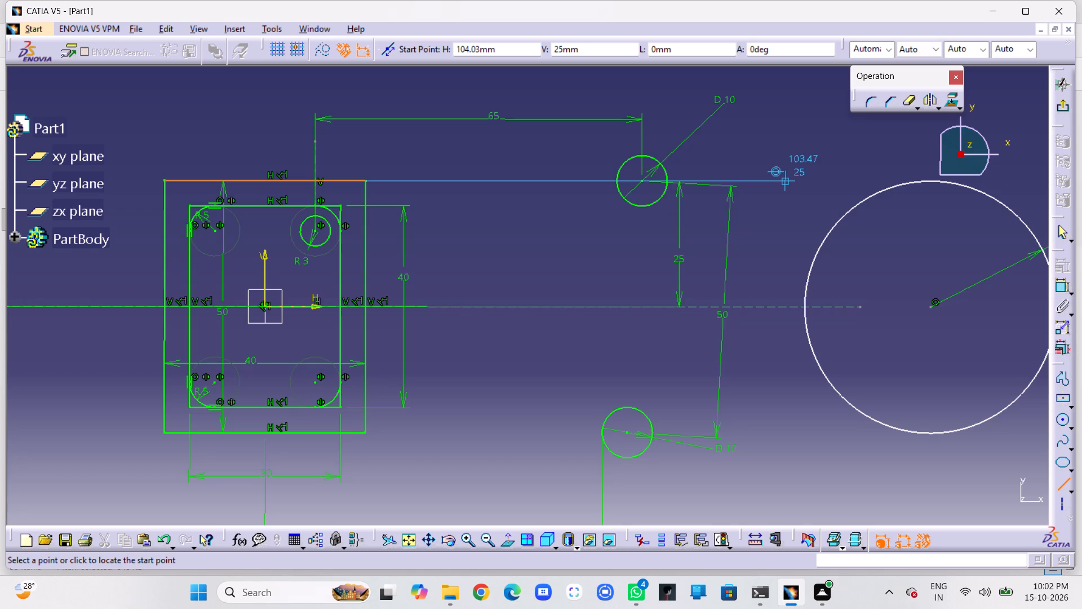
click(787, 179)
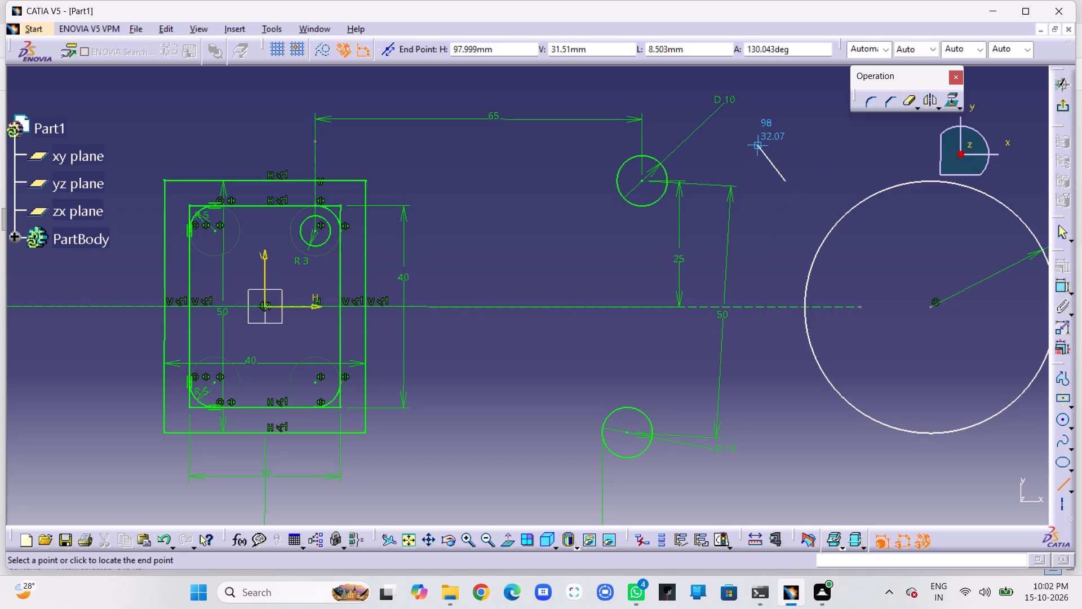
click(786, 134)
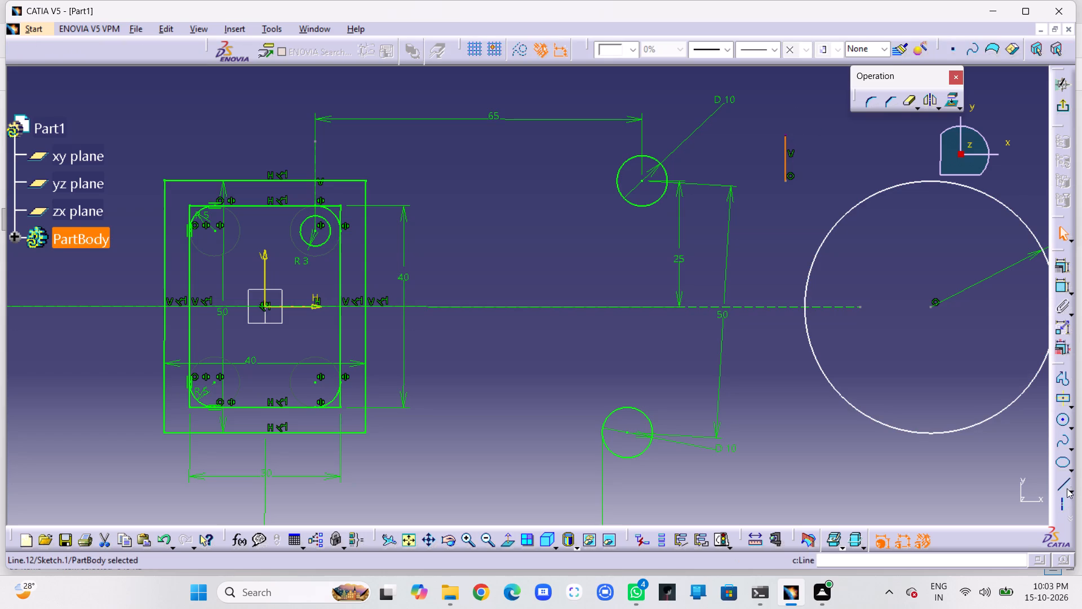
Dimension the new short vertical line's length and set it to 10 mm.
click(1061, 284)
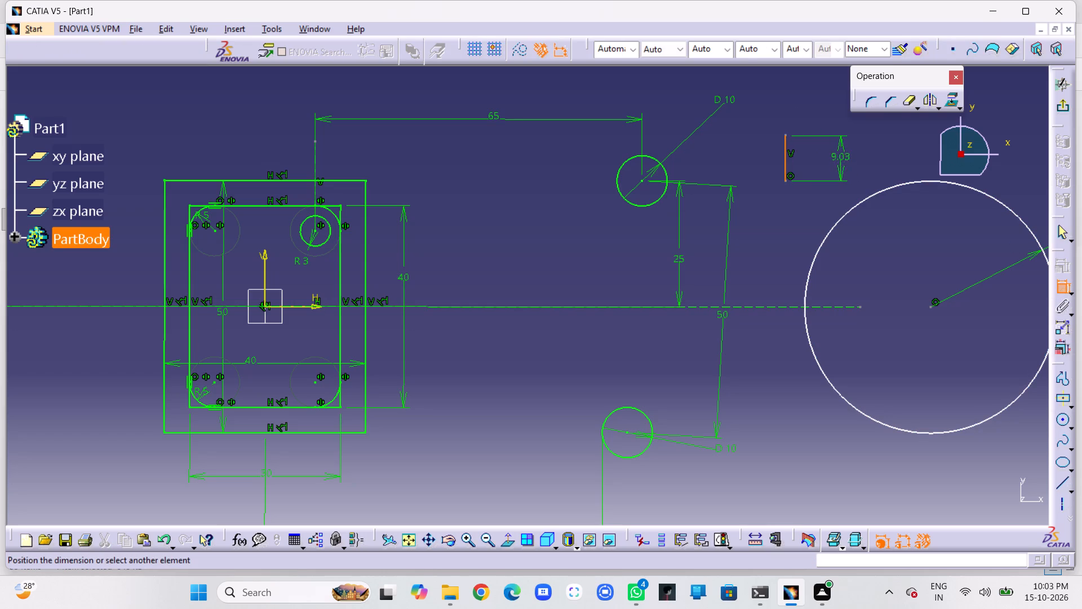
click(841, 159)
double_click(845, 158)
text(10)
key(Return)
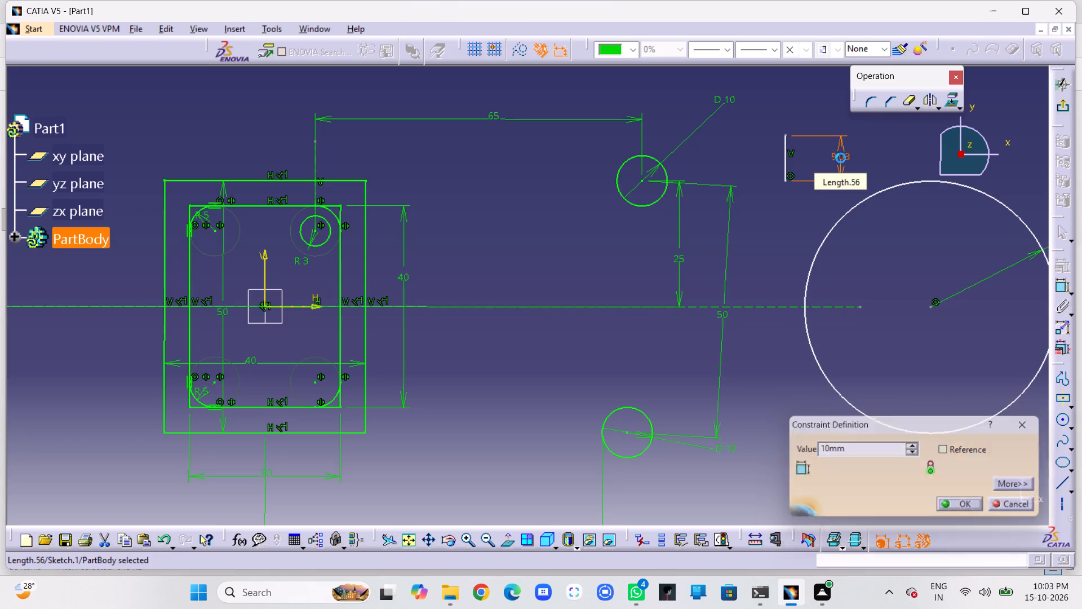
click(751, 156)
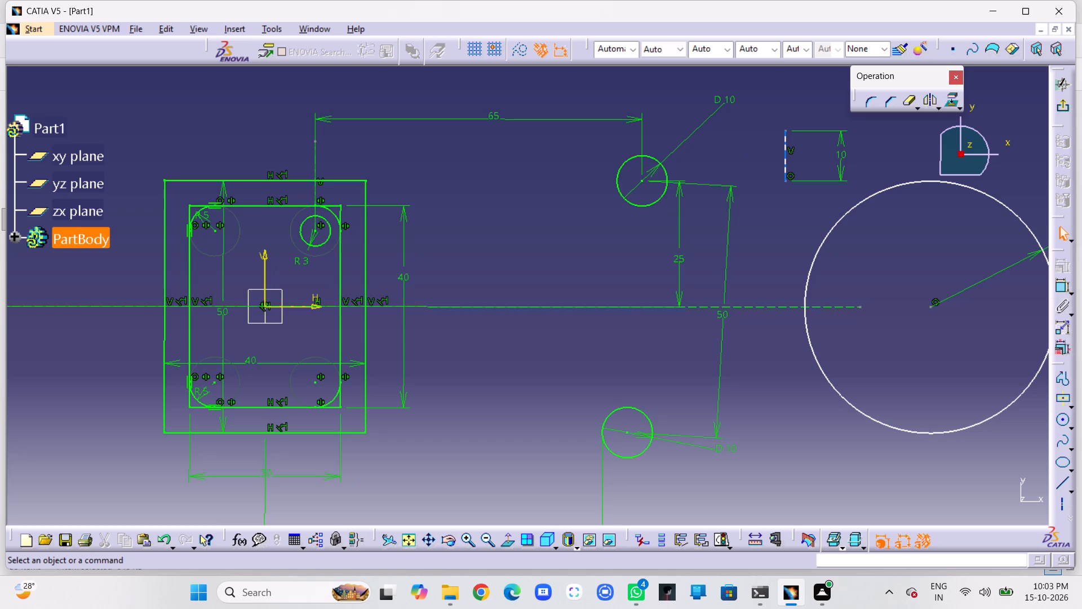
click(744, 176)
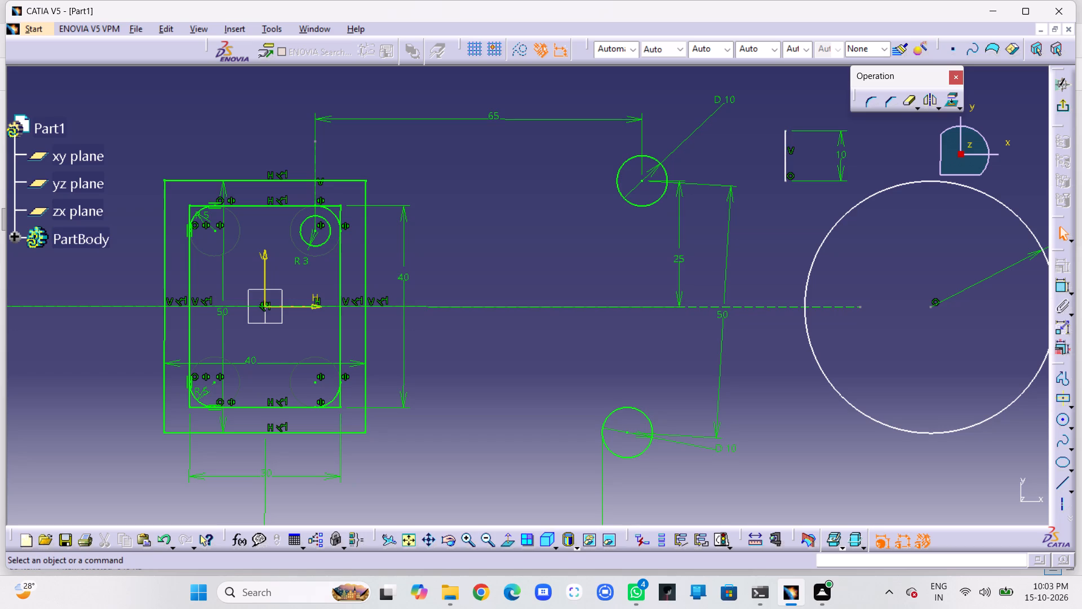
Draw a horizontal axis line from the short vertical line's lower endpoint to the upper 10 mm circle's centre.
click(1062, 506)
click(786, 182)
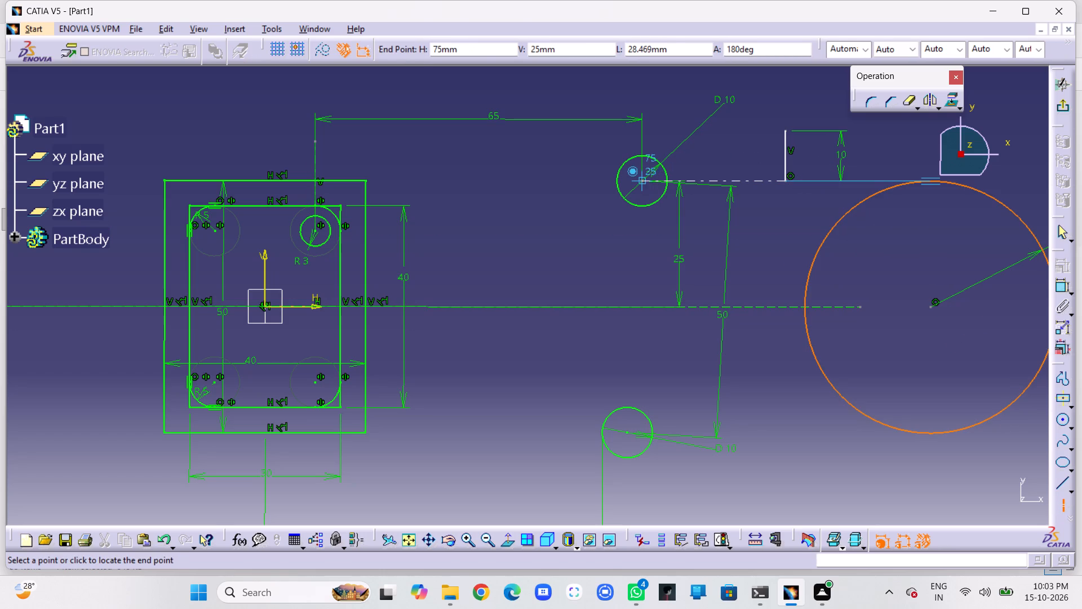
click(643, 180)
click(550, 139)
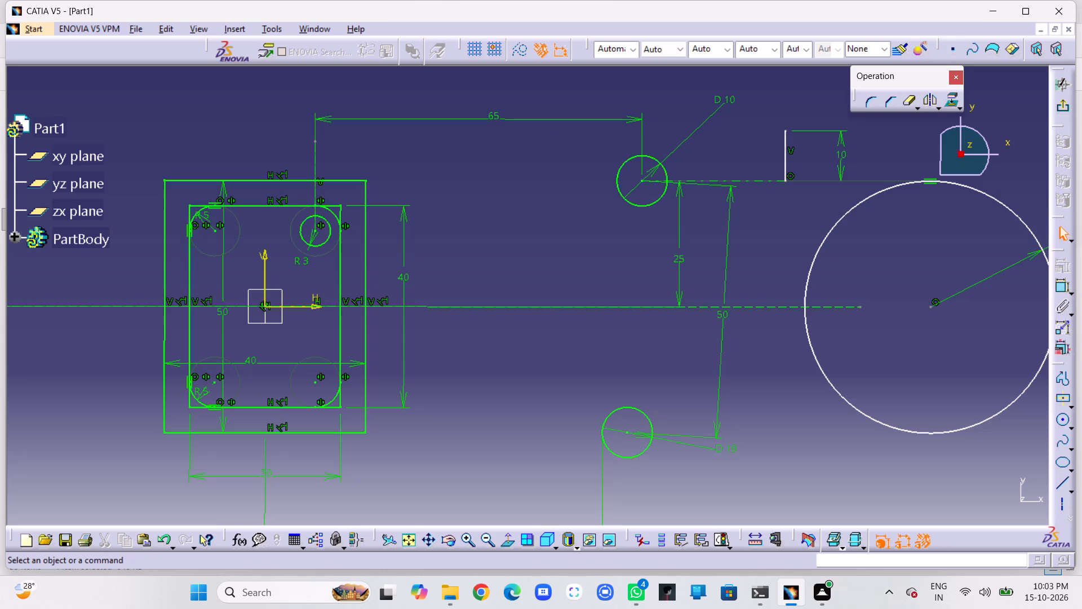
Dimension the horizontal axis line between the upper 10 mm circle and the short vertical line at 25 mm.
click(1060, 287)
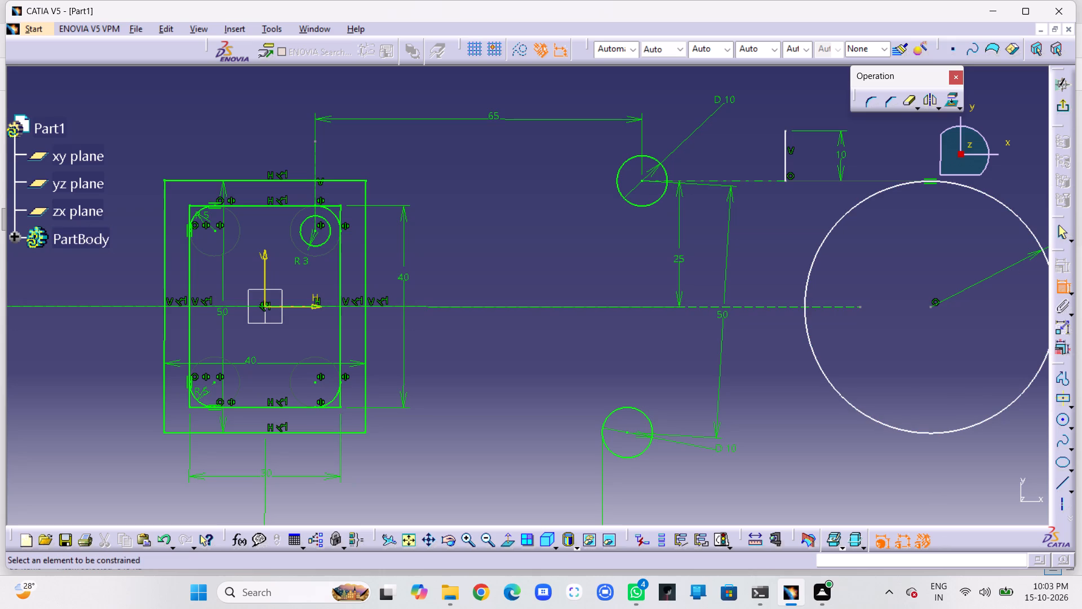
click(748, 181)
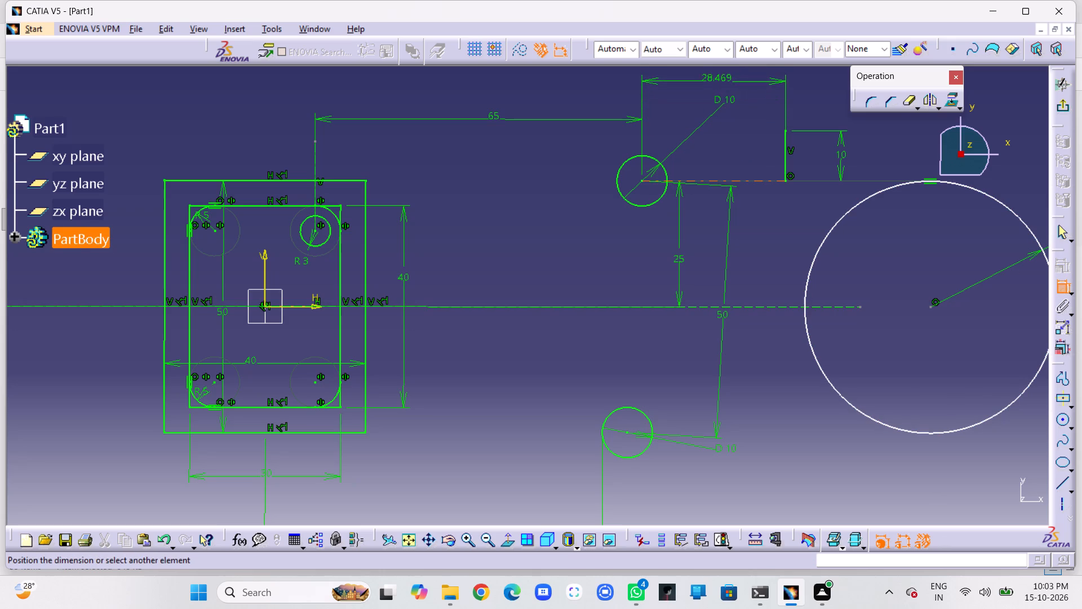
click(716, 81)
double_click(717, 80)
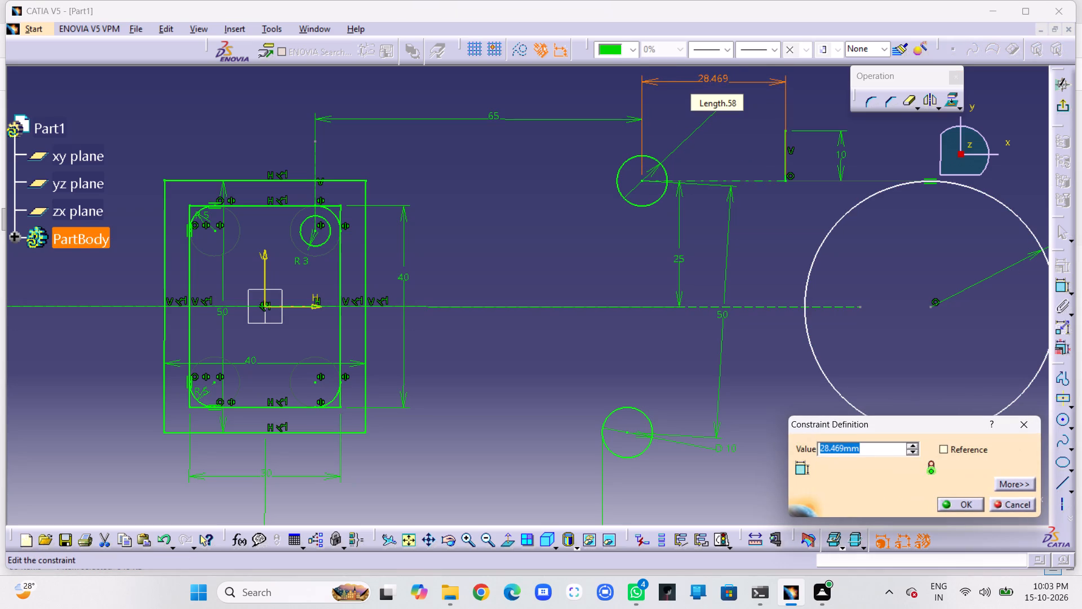
text(25)
key(Return)
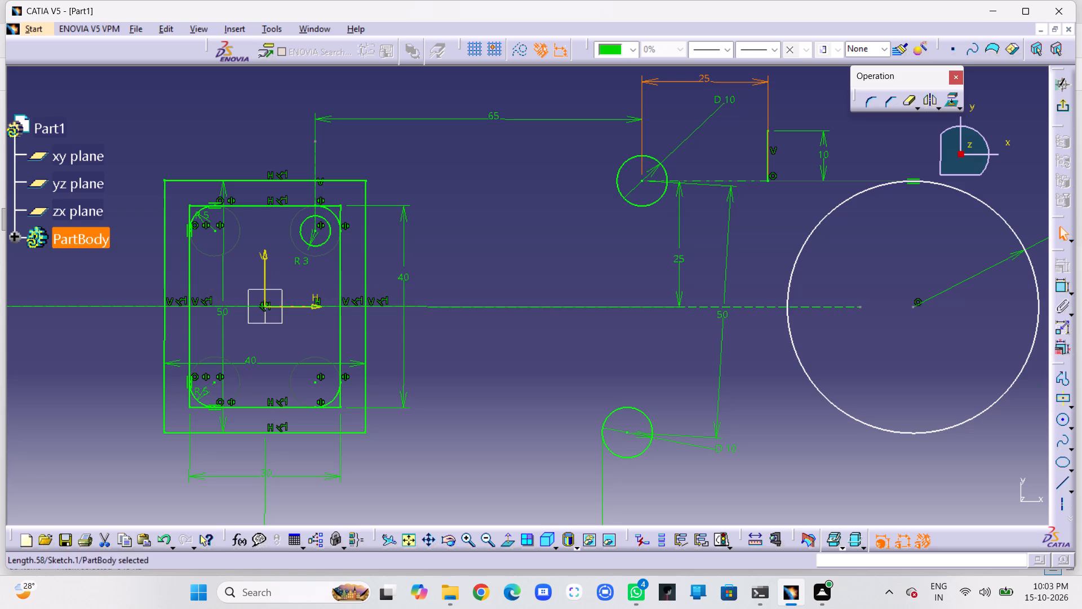
click(822, 93)
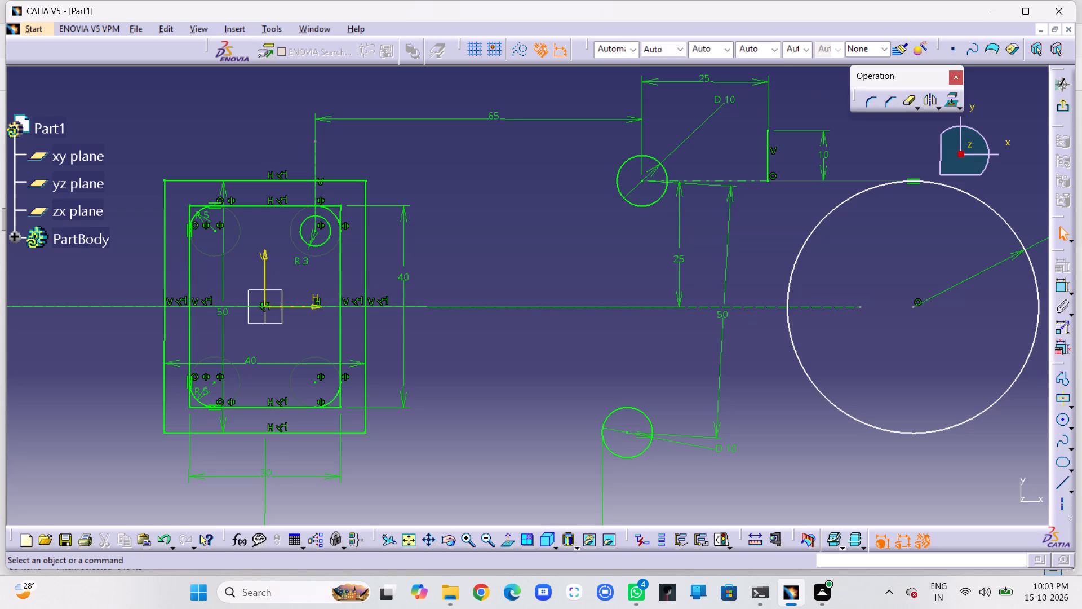
click(742, 182)
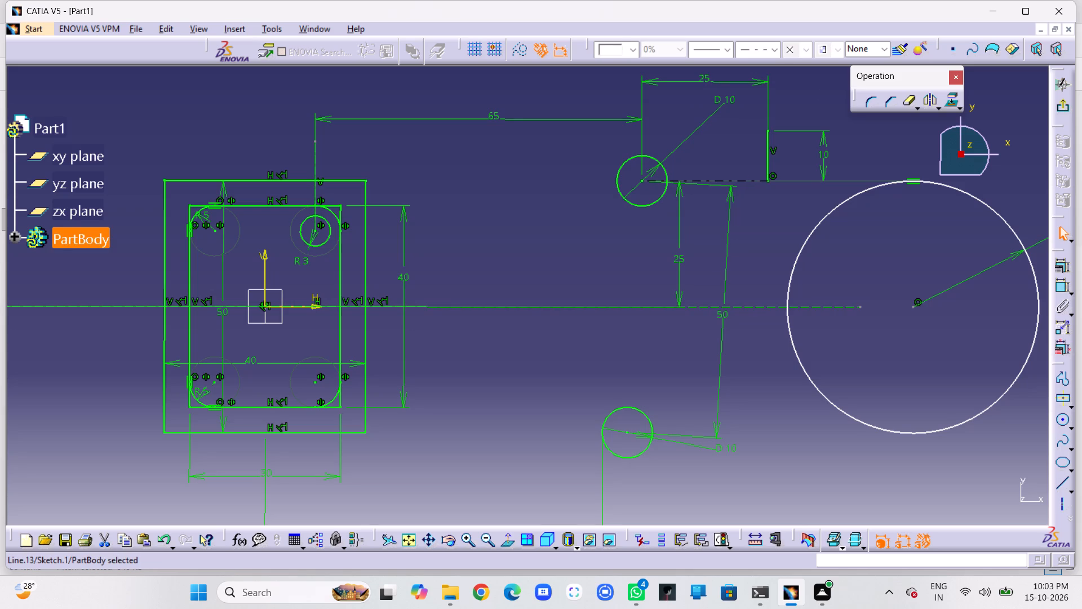
click(719, 143)
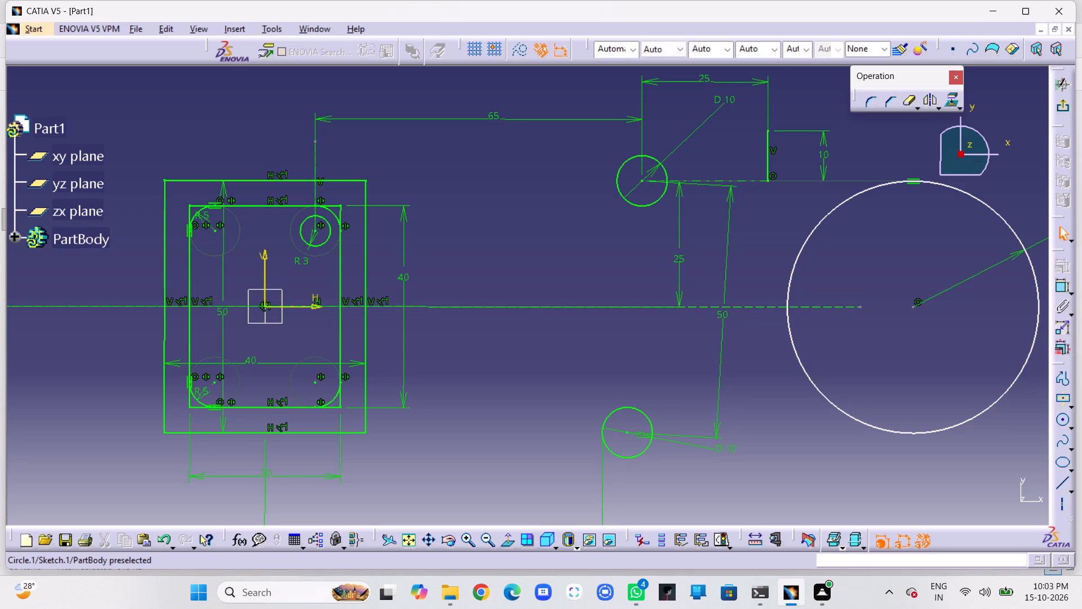
Move the R25 circle along the horizontal centreline toward the rectangles, leaving its centre near the centreline's far end.
drag(914, 306, 816, 306)
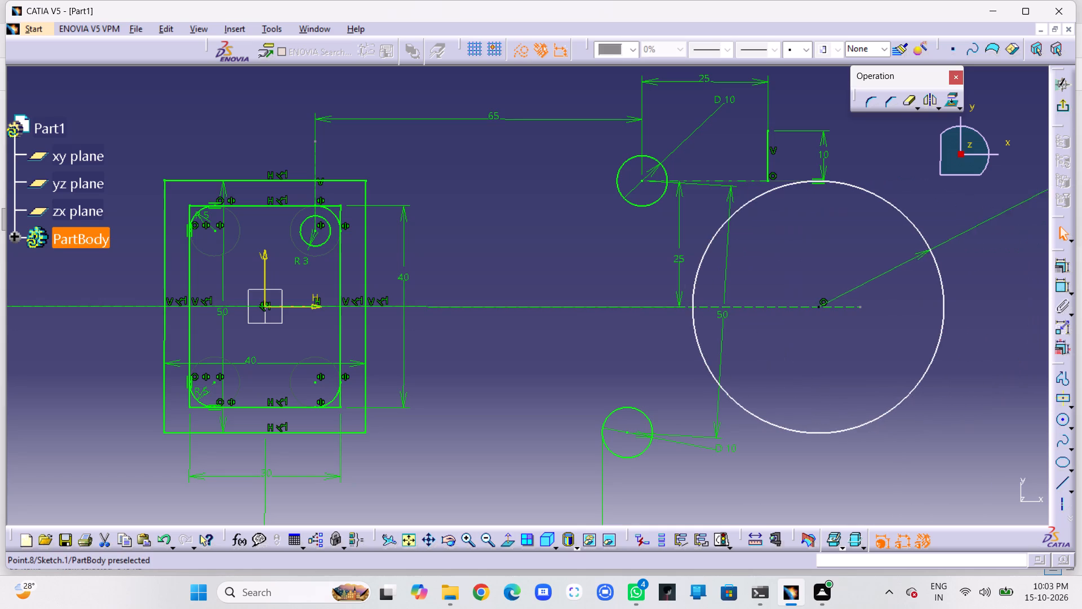
drag(816, 306, 752, 308)
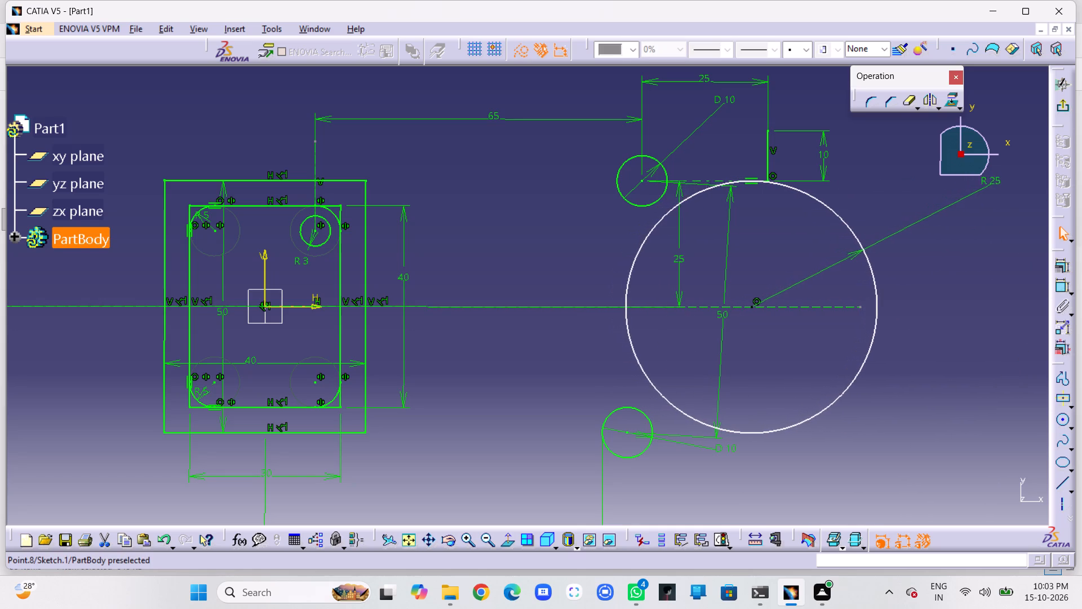
drag(752, 308, 755, 310)
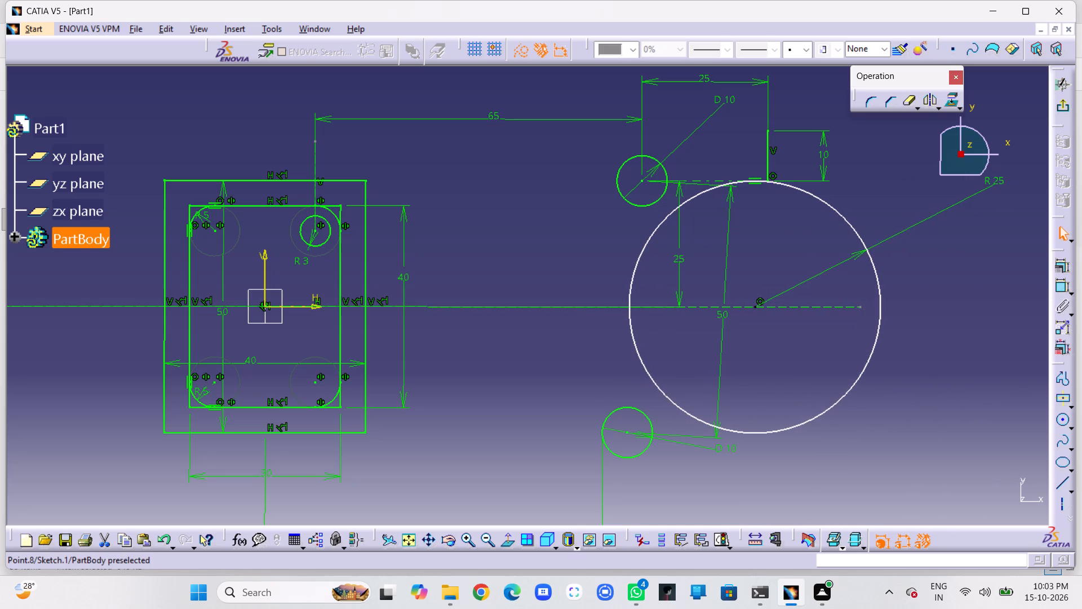
drag(755, 310, 797, 319)
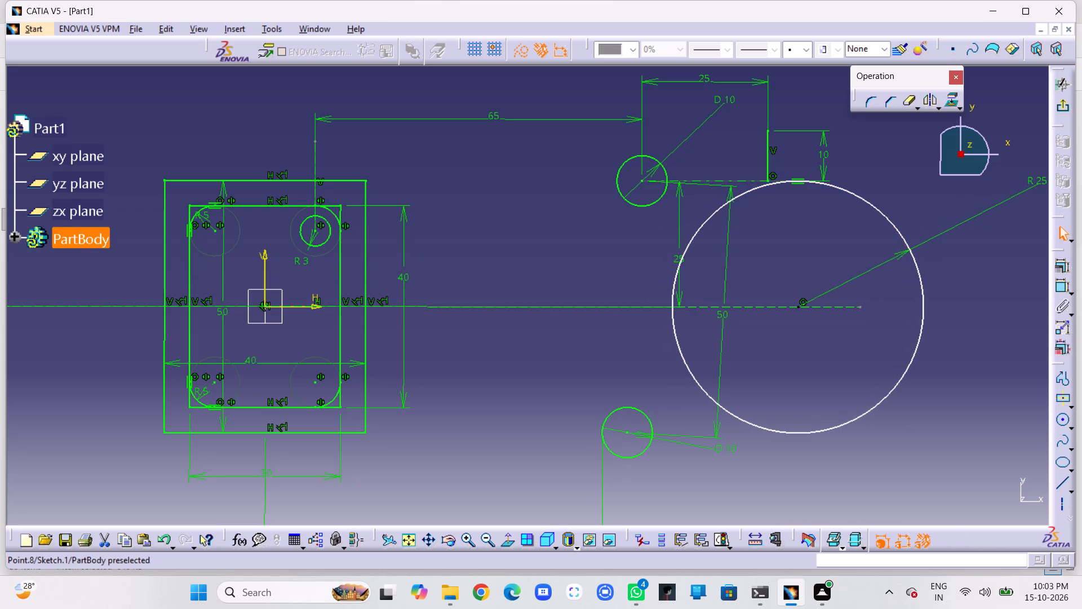
drag(797, 319, 843, 328)
click(897, 264)
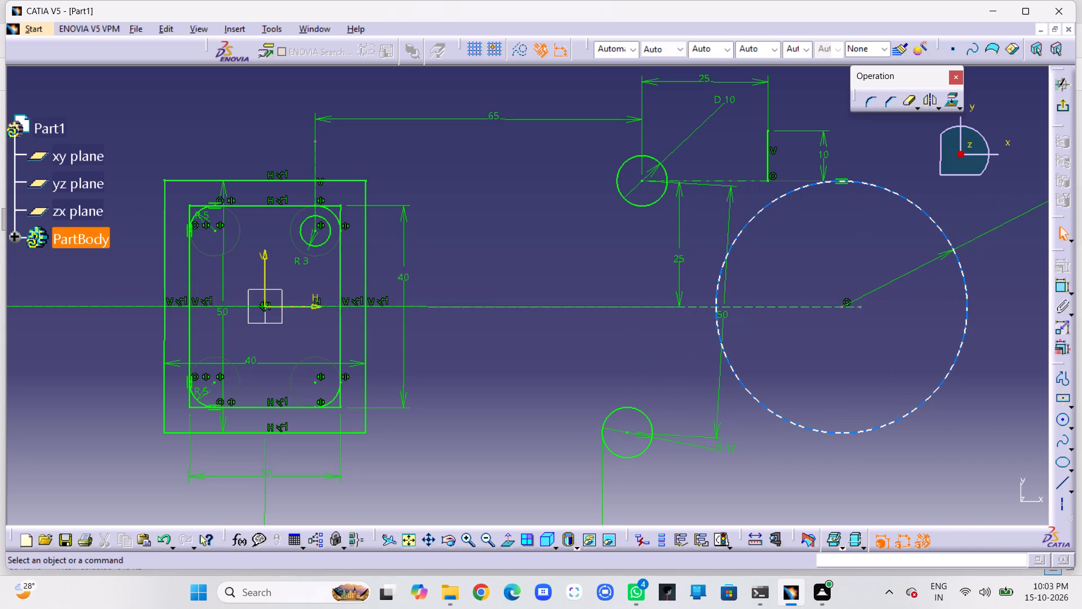
Delete the tangency constraint at the top of the R25 circle.
click(843, 187)
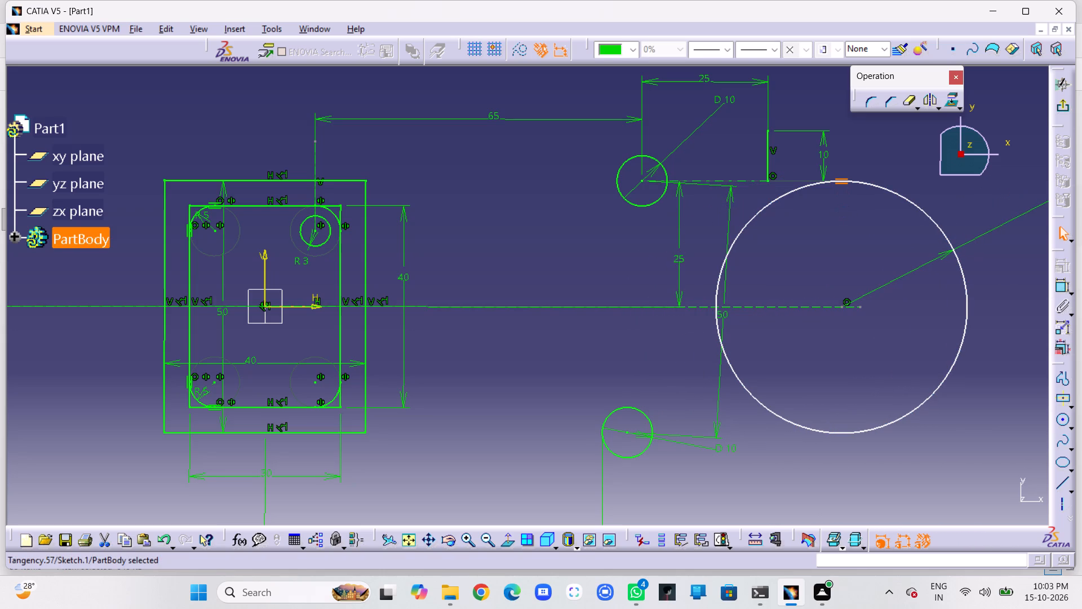
key(Delete)
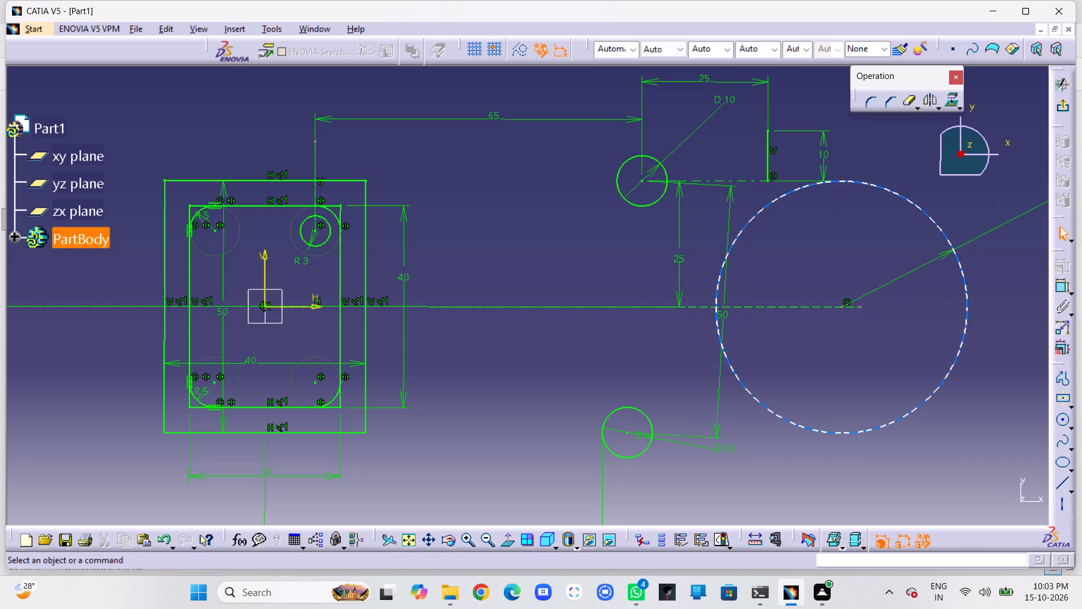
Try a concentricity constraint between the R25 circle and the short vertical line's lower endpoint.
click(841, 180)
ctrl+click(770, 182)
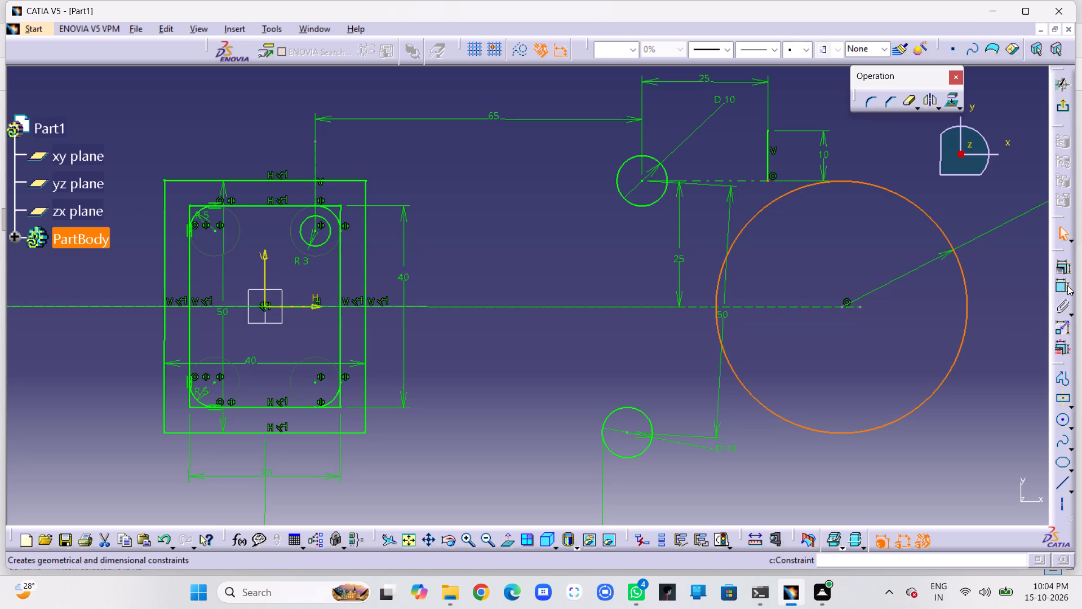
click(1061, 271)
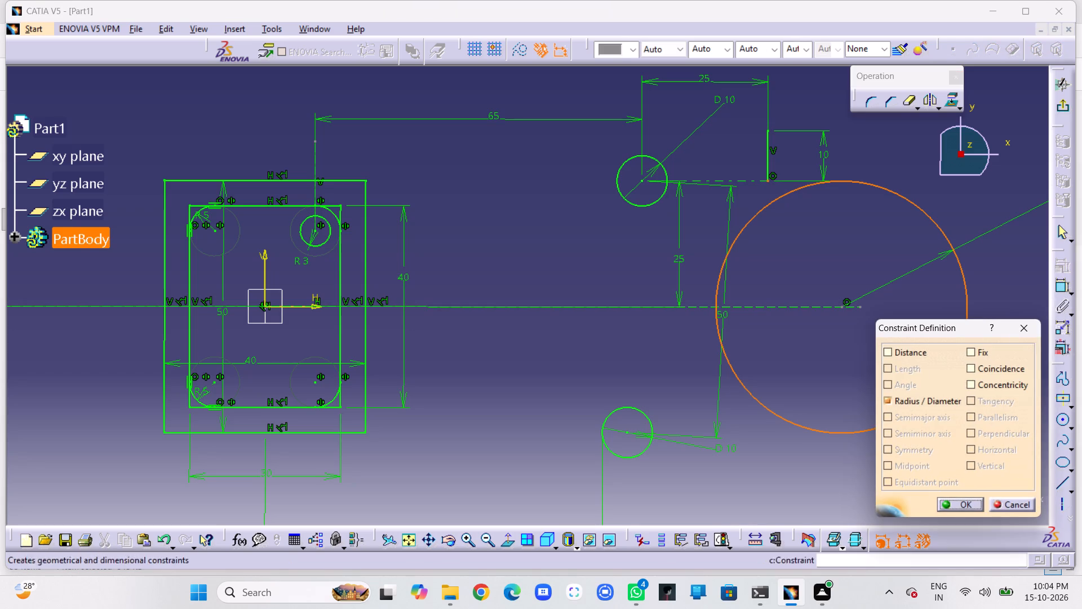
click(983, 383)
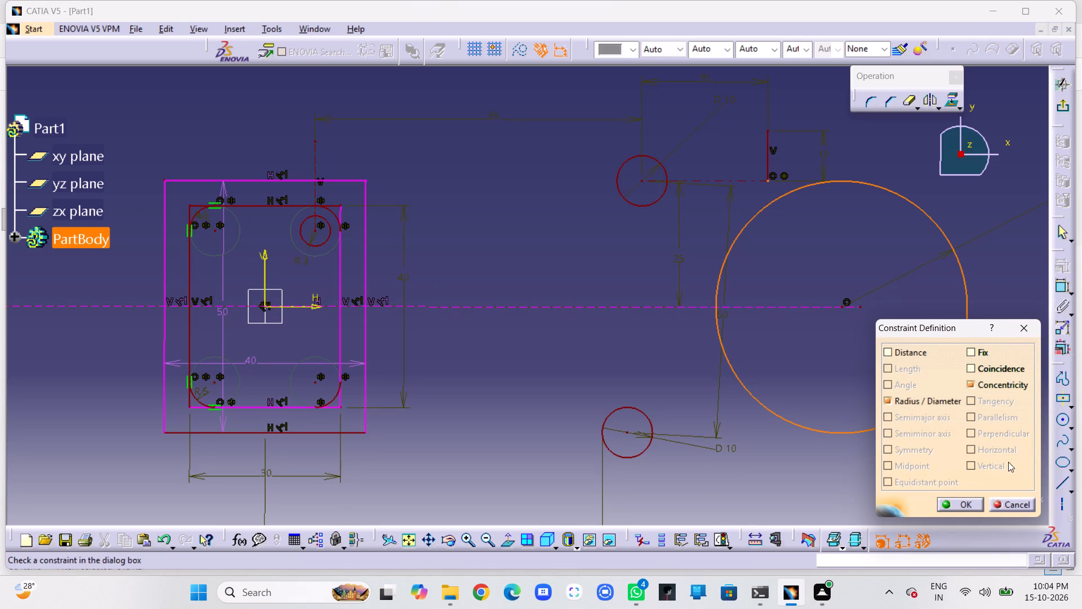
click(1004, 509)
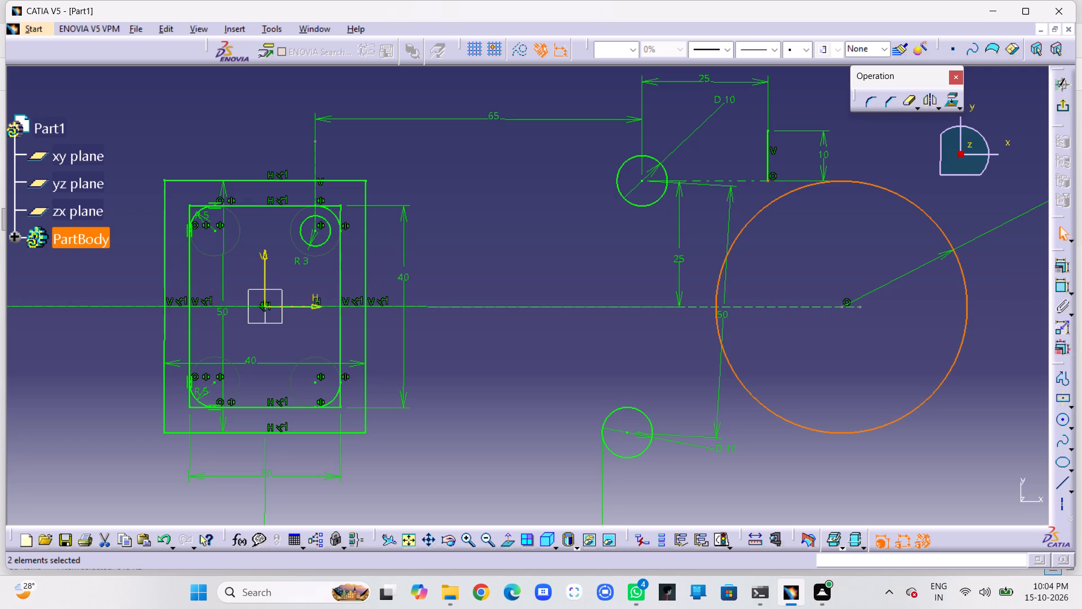
Apply a coincidence constraint between the R25 circle and the lower endpoint of the short vertical line.
click(849, 179)
ctrl+click(767, 180)
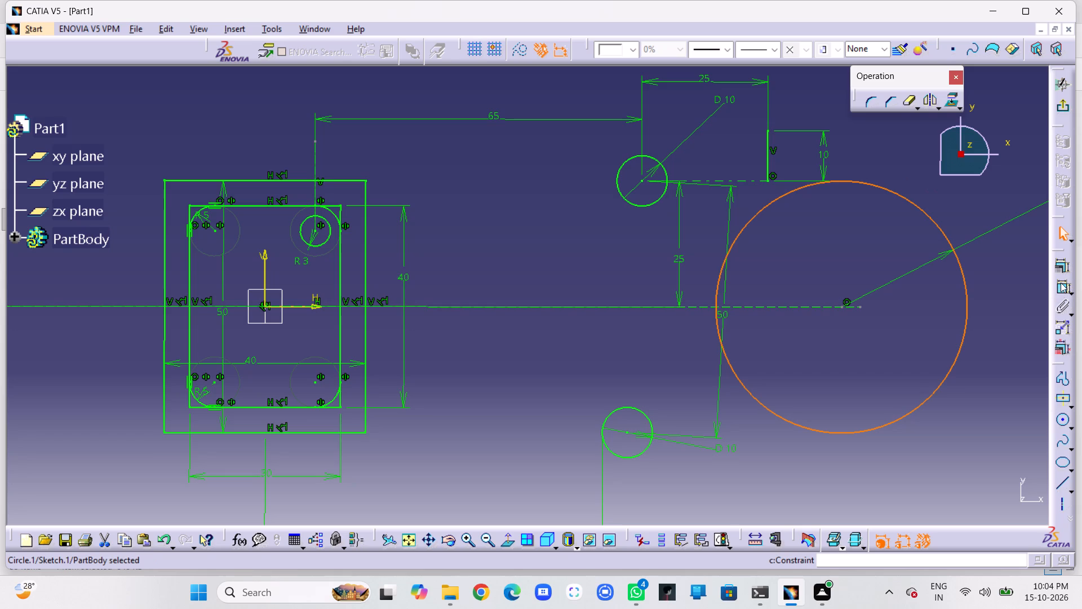
click(1061, 268)
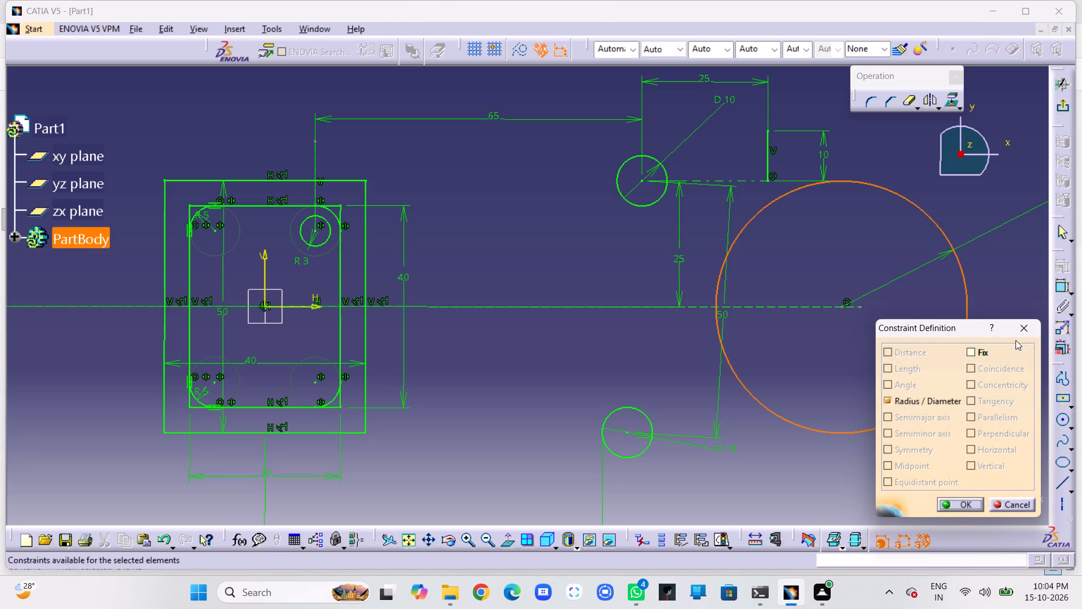
click(1030, 330)
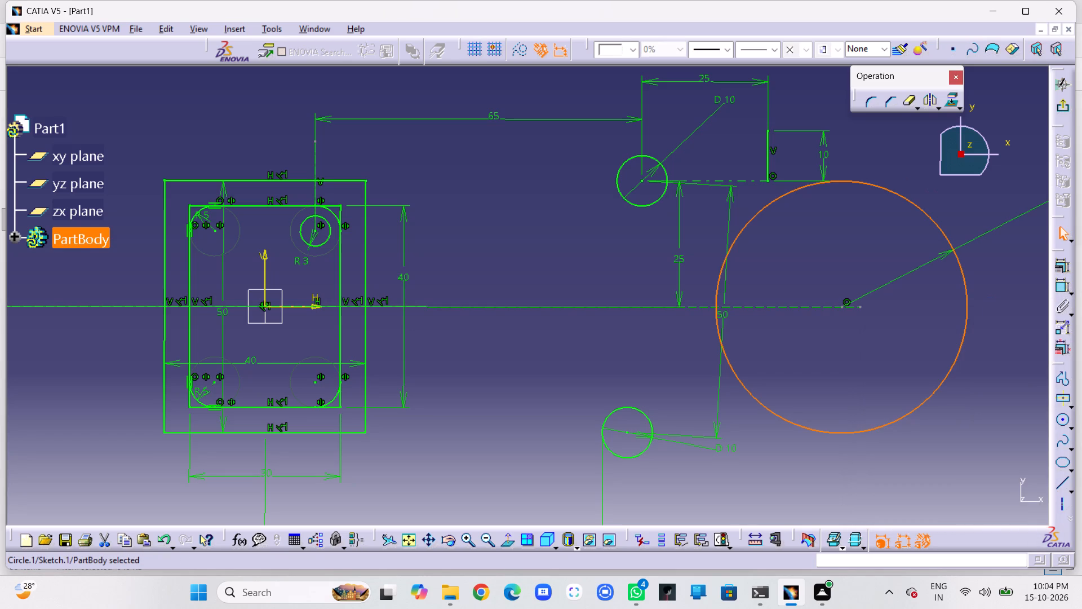
ctrl+click(768, 183)
click(1058, 264)
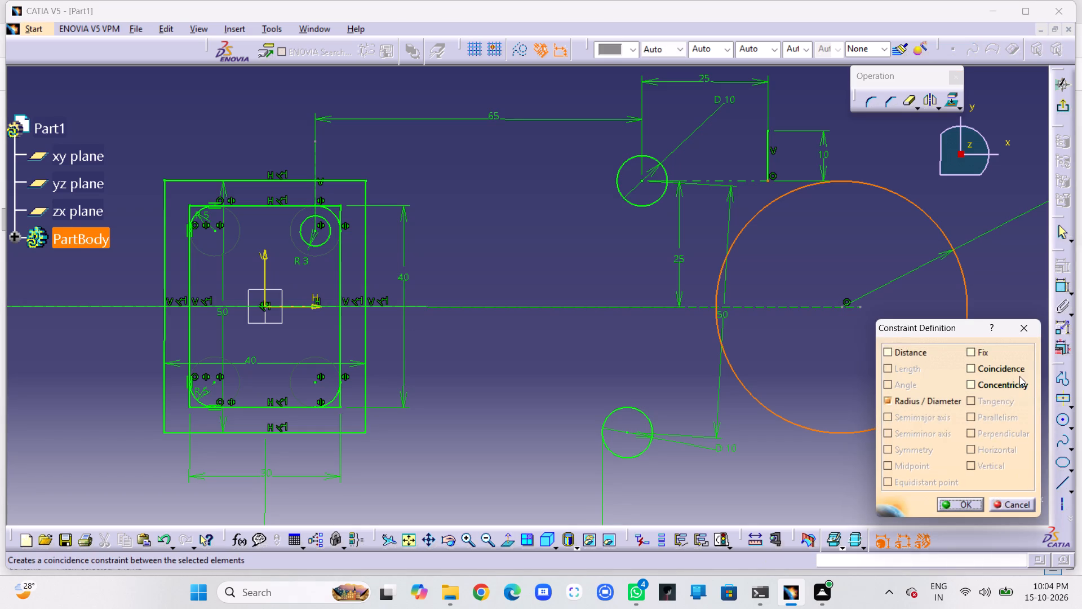
click(1019, 369)
click(961, 506)
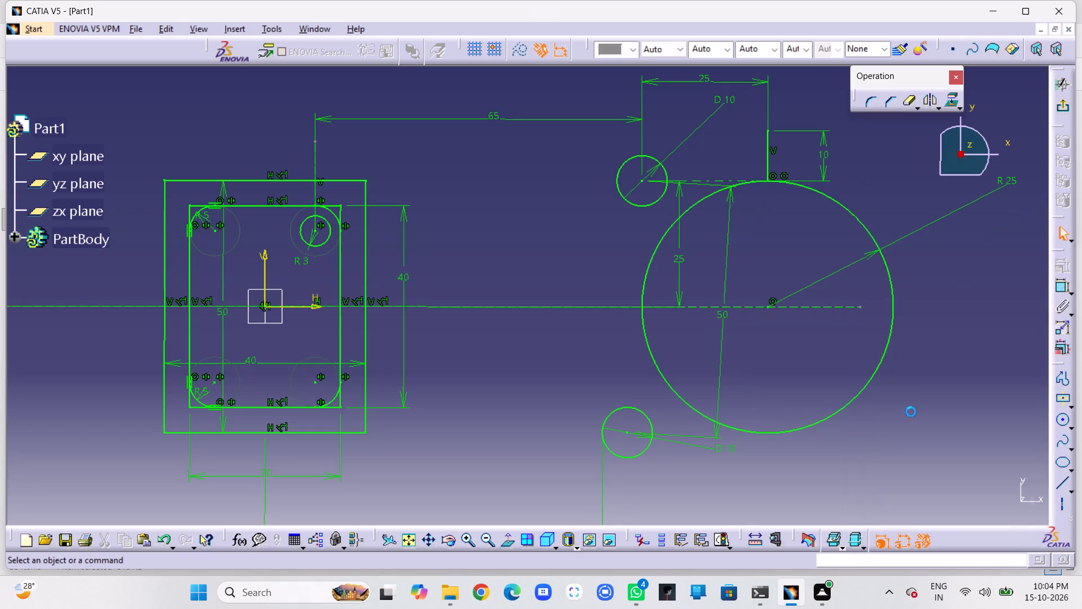
click(935, 389)
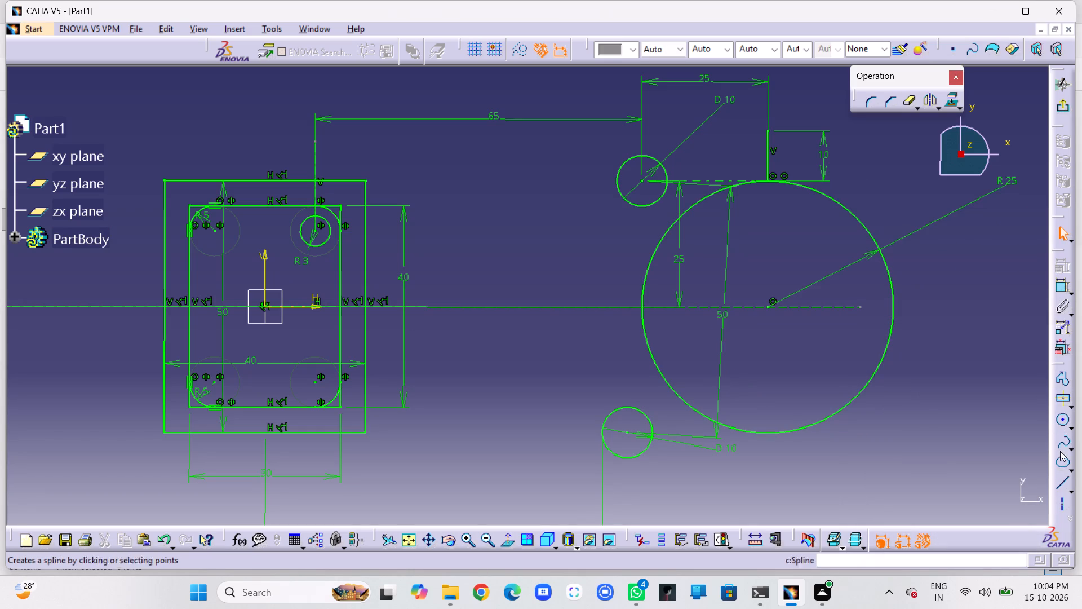
Draw a vertical line about 10 mm long downward from the bottom of the R25 circle.
click(1062, 487)
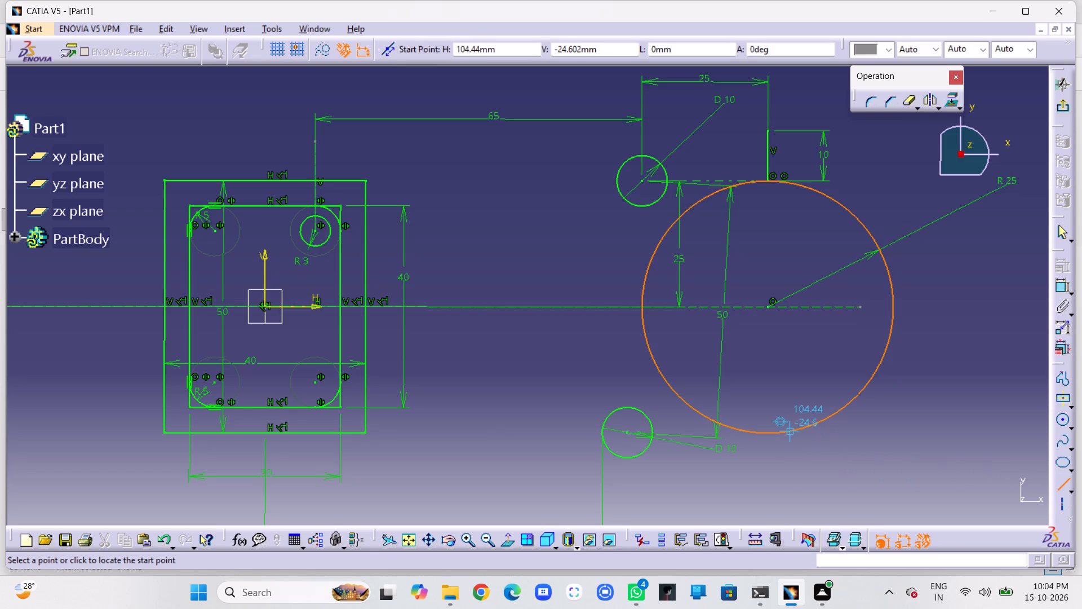
click(769, 434)
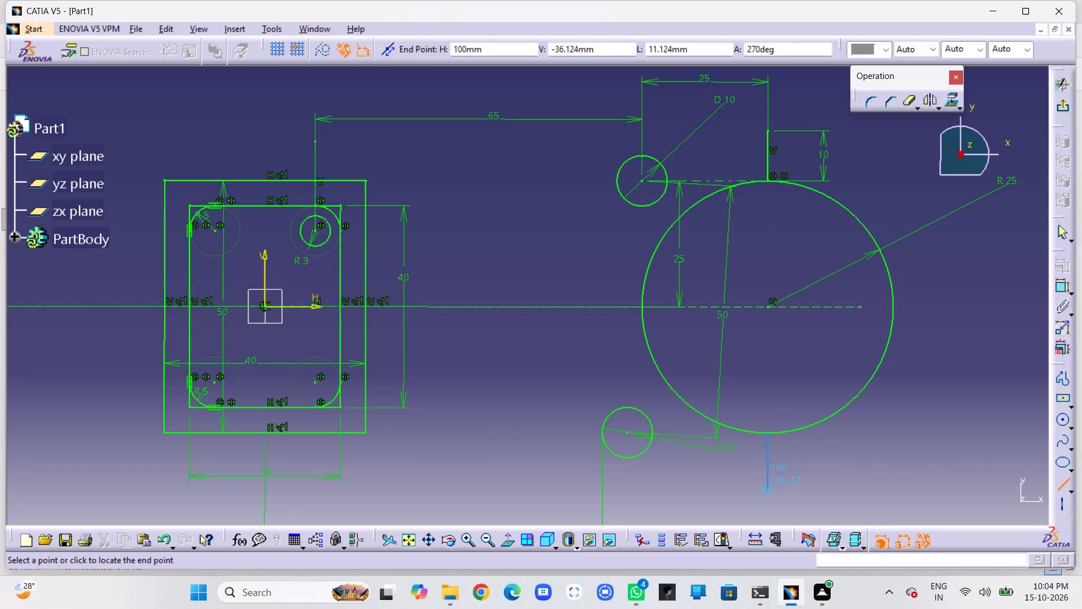
click(766, 485)
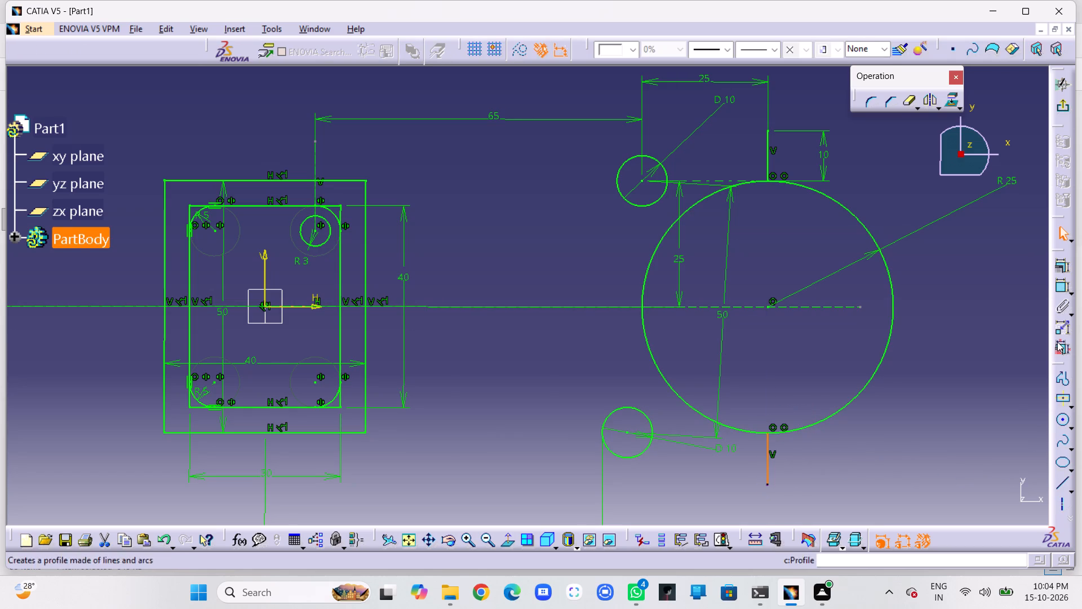
Dimension the new vertical line below the R25 circle at 10 mm.
click(1058, 286)
click(846, 457)
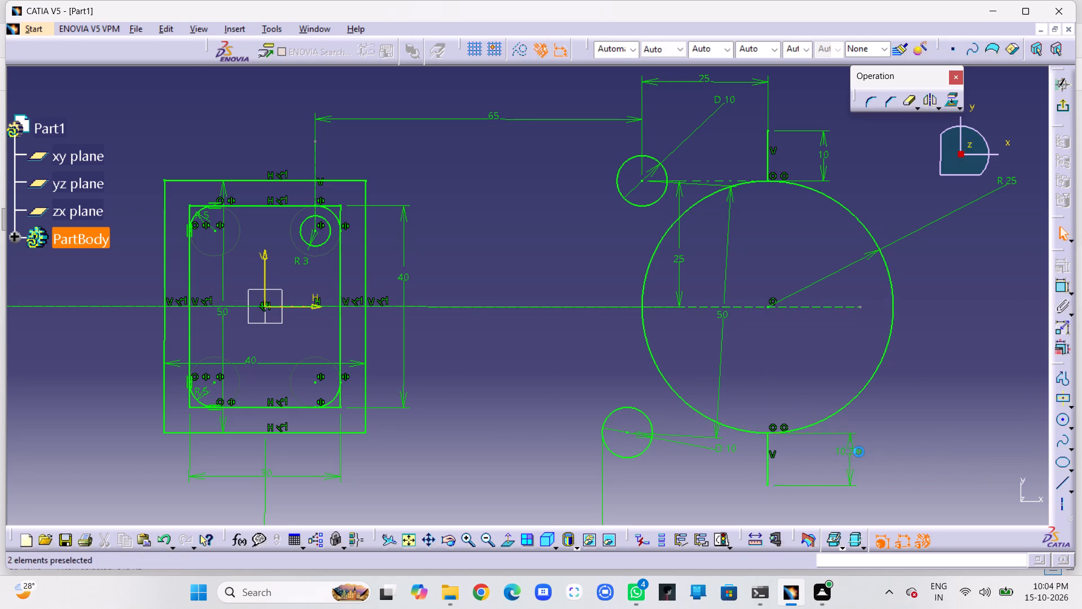
double_click(859, 452)
text(10)
key(Return)
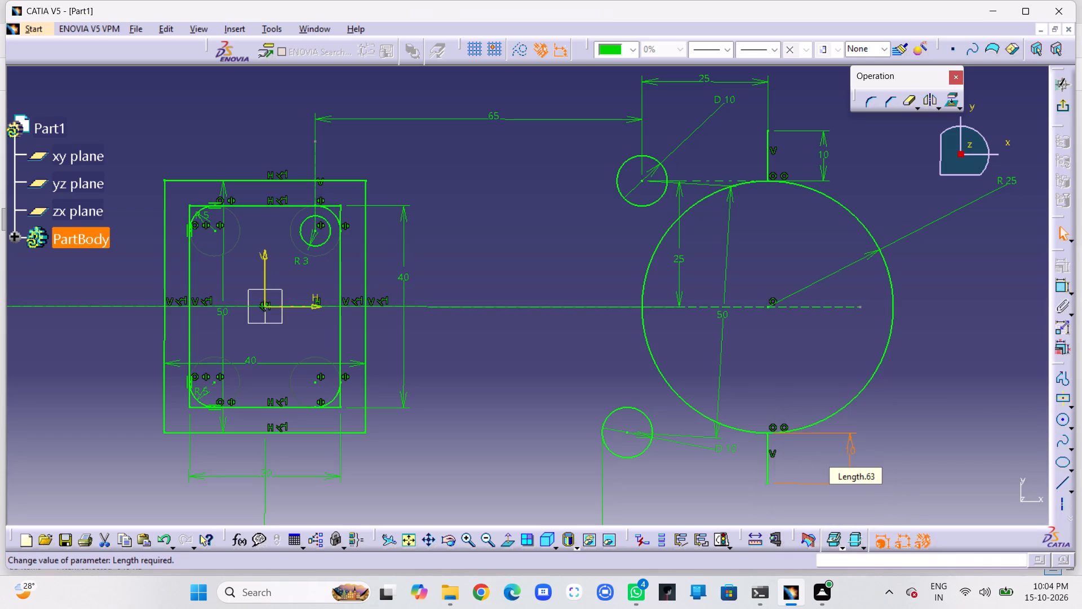
click(894, 452)
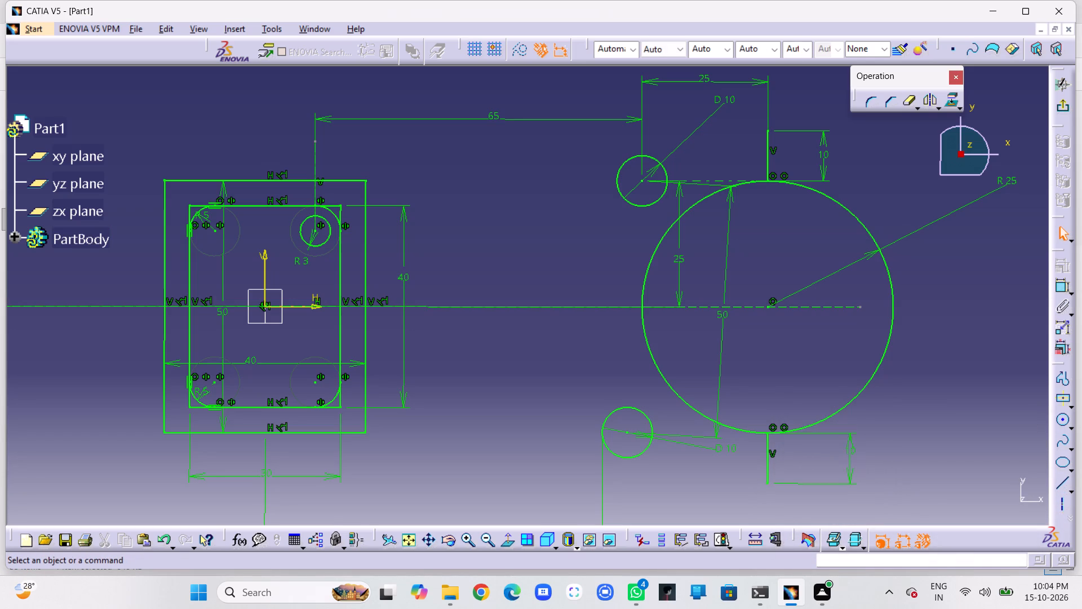
Trim away the half of the R25 circle facing away from the rectangles, using Quick Trim.
click(908, 98)
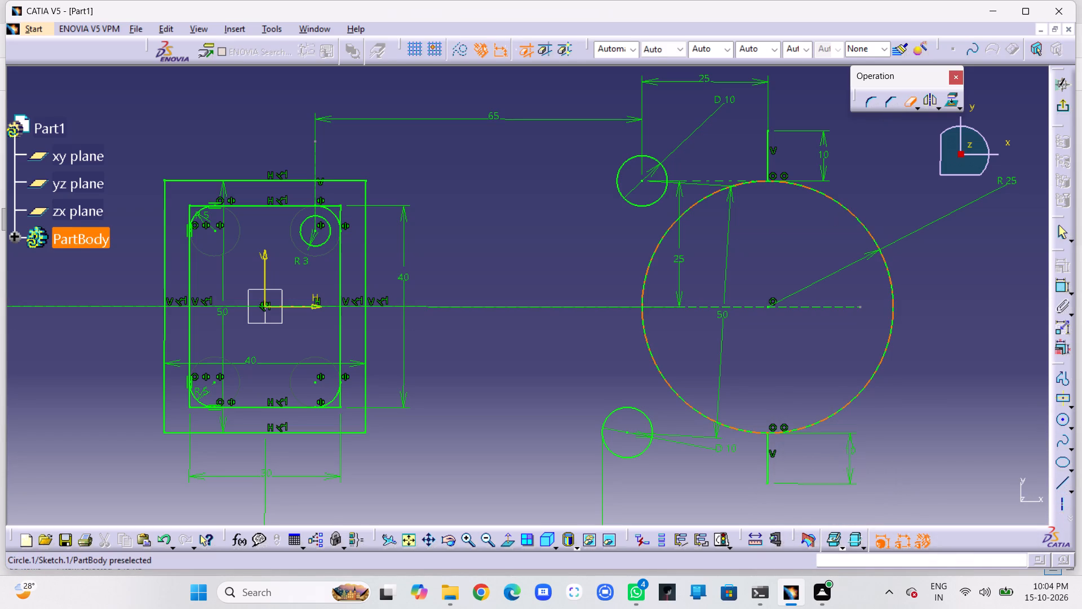
click(851, 209)
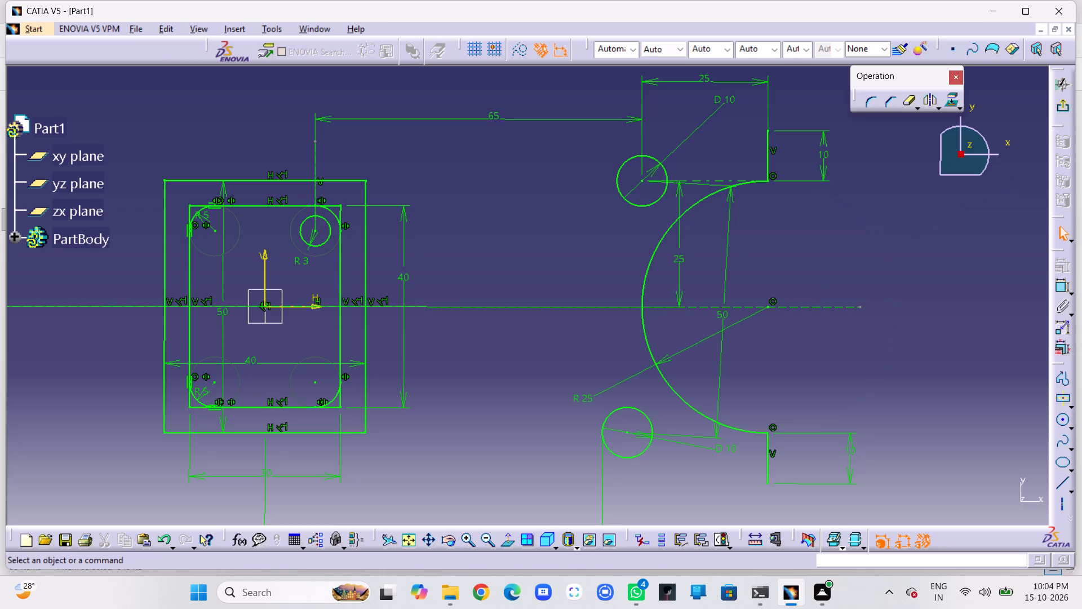
click(948, 336)
Draw a horizontal line about 28 mm long from the lower vertical line's bottom end toward the rectangles.
middle_drag(868, 349, 963, 292)
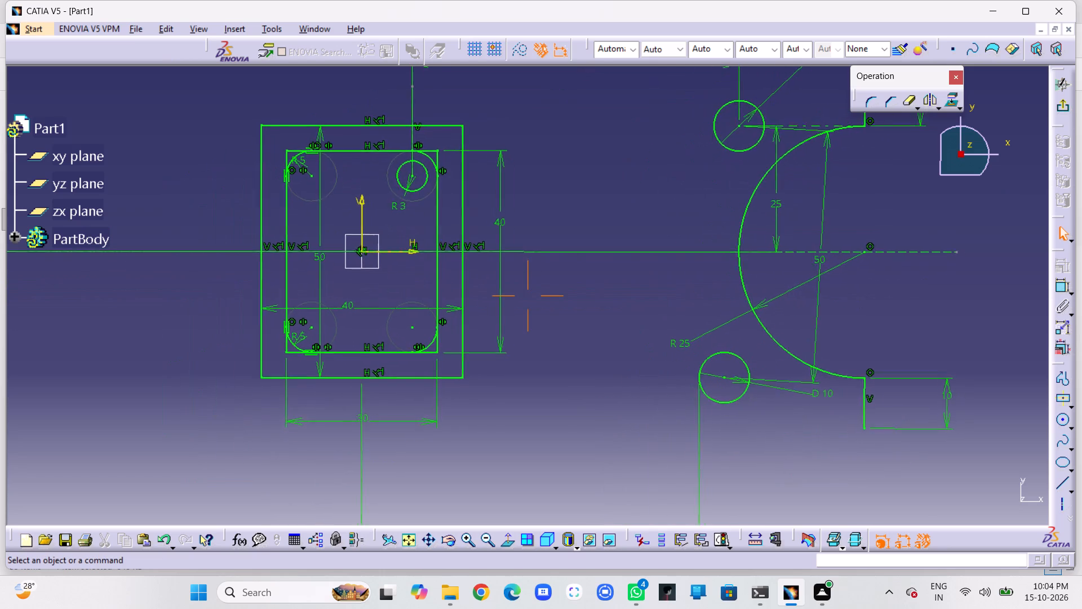
middle_drag(963, 292, 962, 289)
middle_click(962, 289)
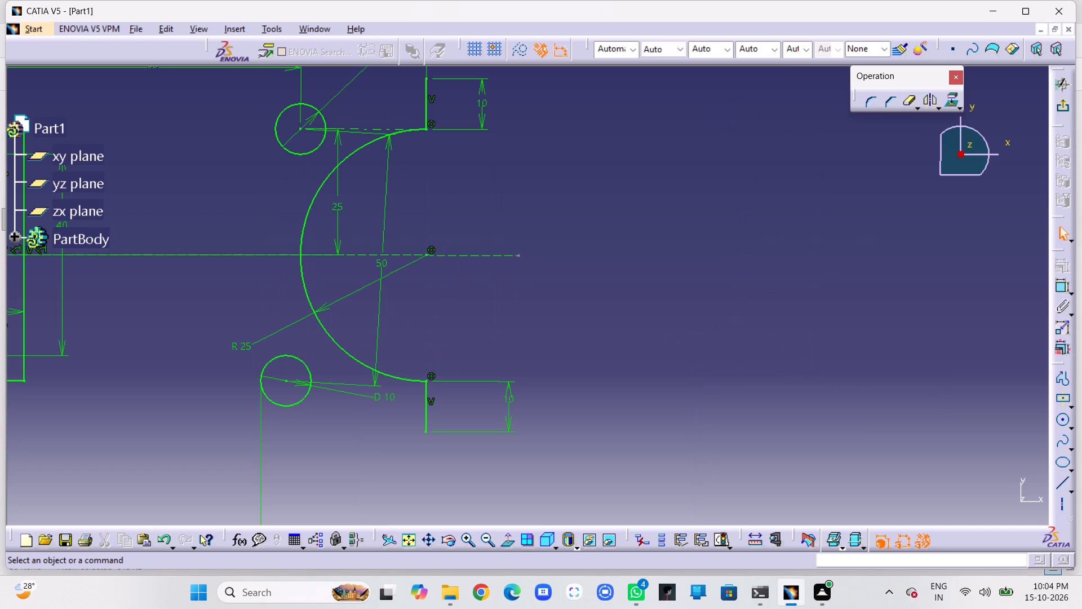
middle_drag(688, 316, 913, 361)
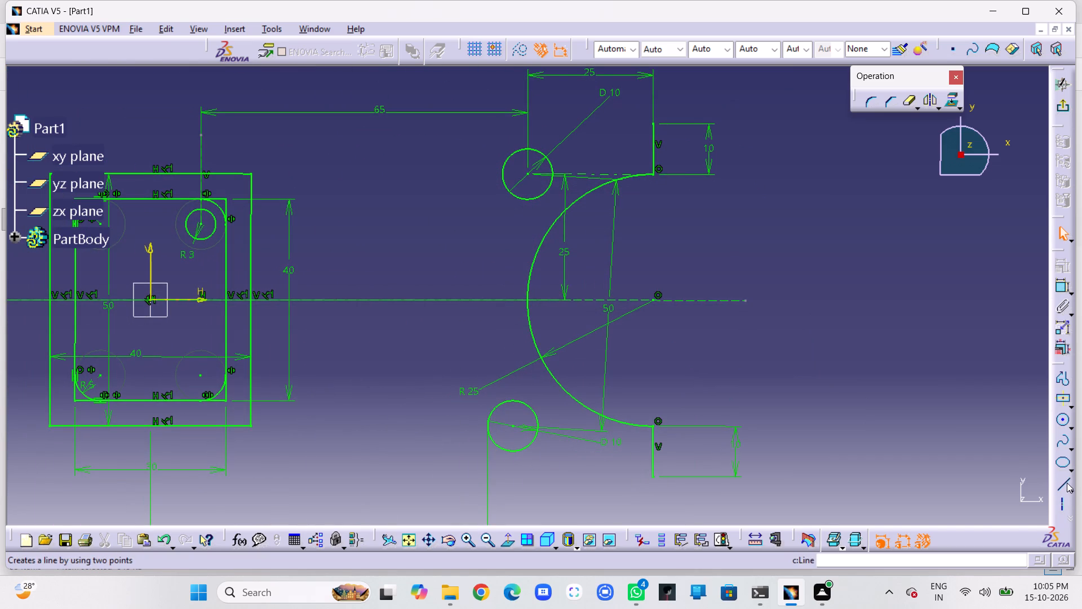
click(1067, 481)
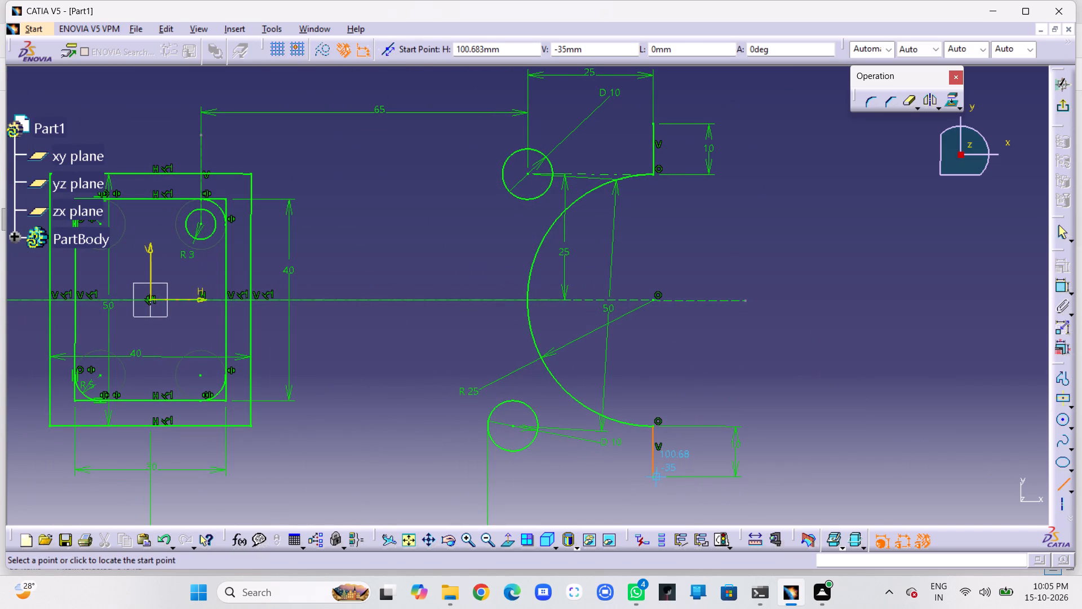
click(652, 475)
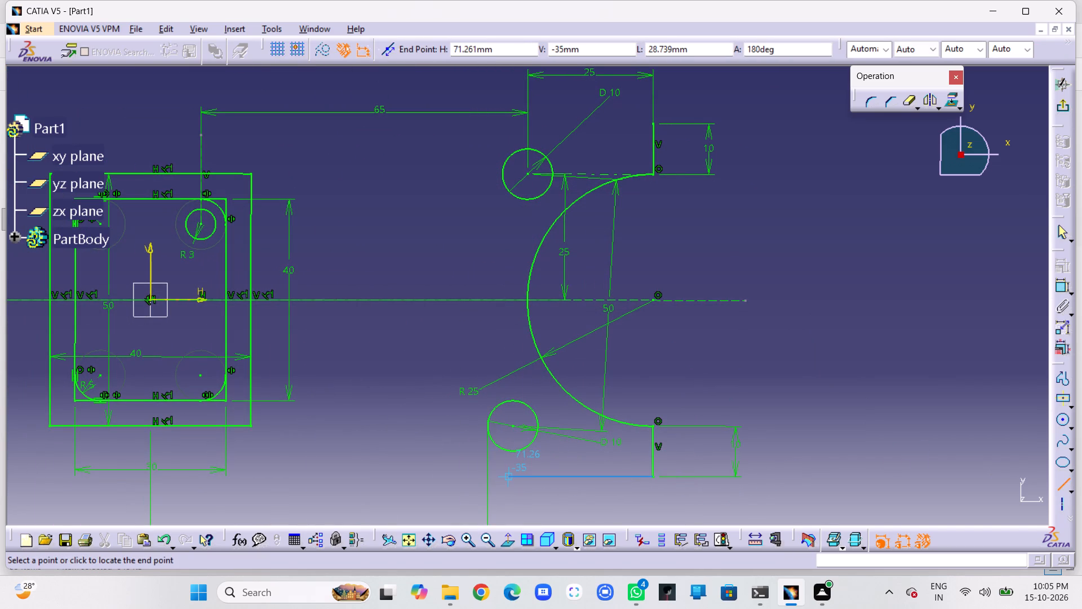
click(511, 476)
click(569, 487)
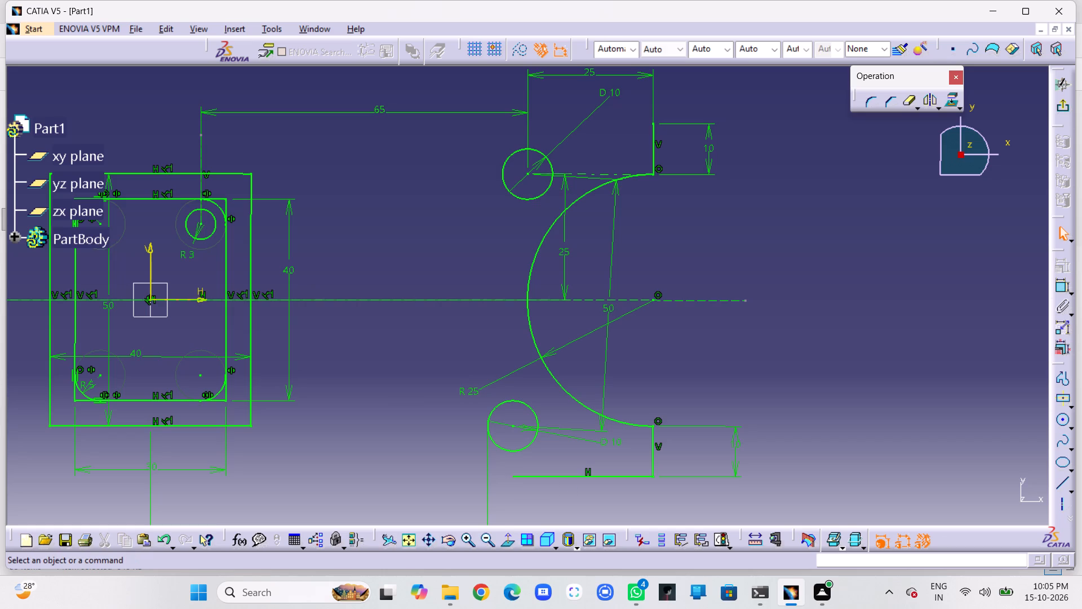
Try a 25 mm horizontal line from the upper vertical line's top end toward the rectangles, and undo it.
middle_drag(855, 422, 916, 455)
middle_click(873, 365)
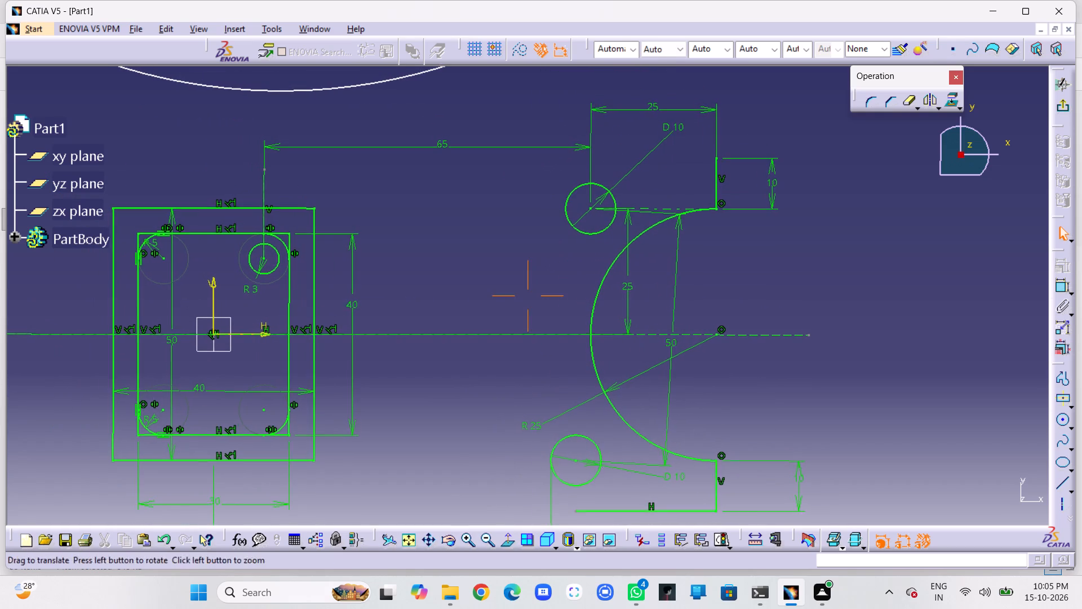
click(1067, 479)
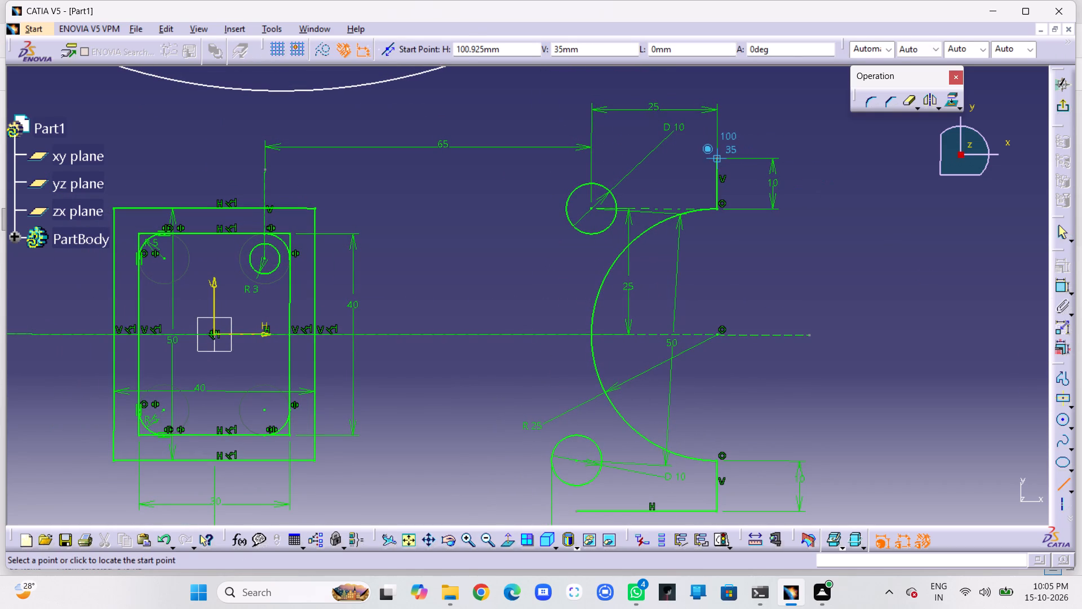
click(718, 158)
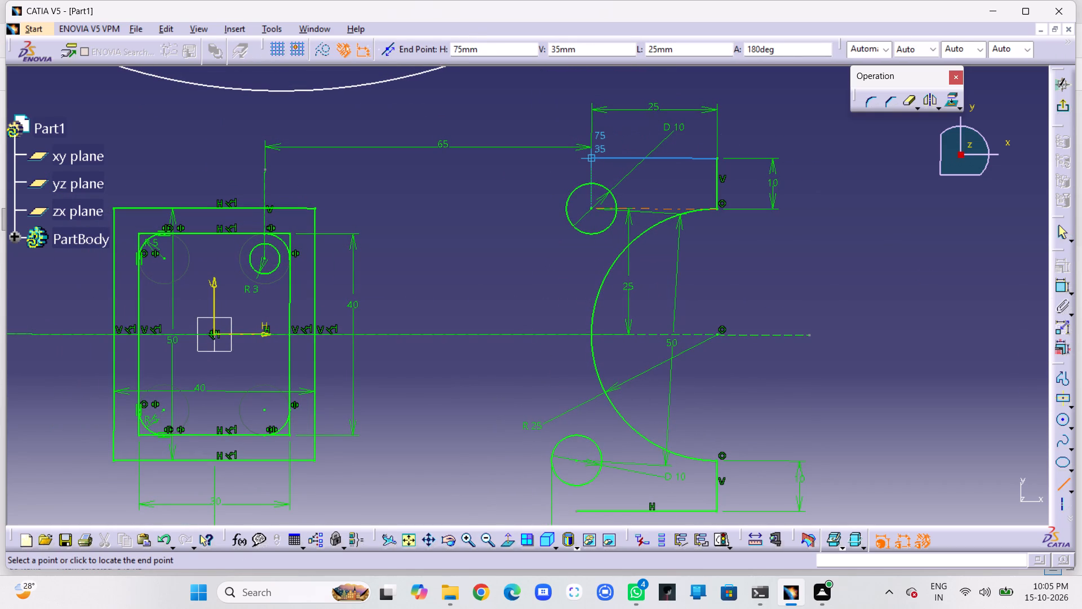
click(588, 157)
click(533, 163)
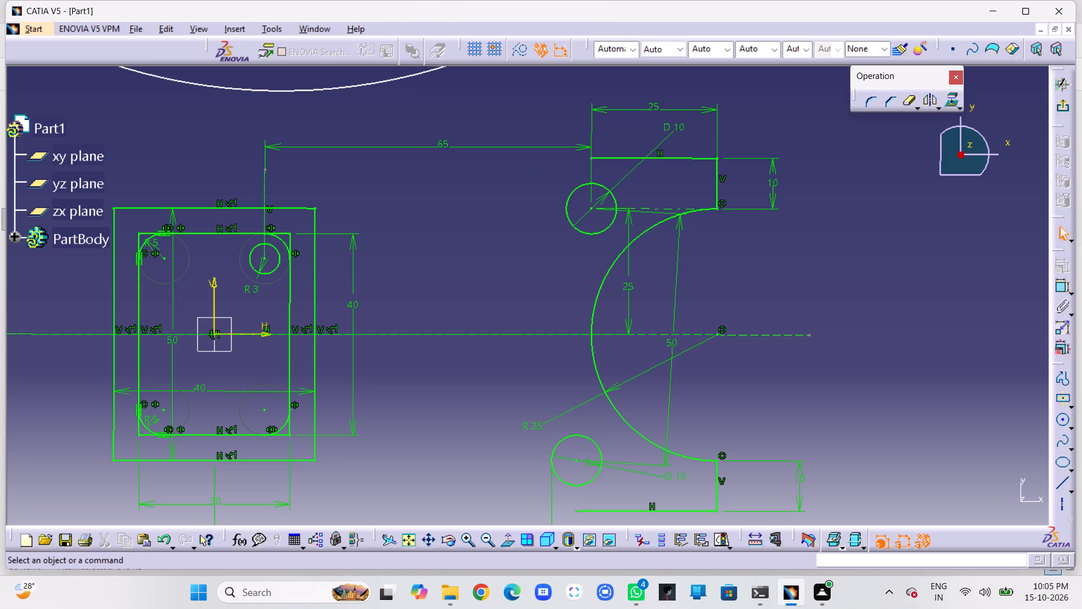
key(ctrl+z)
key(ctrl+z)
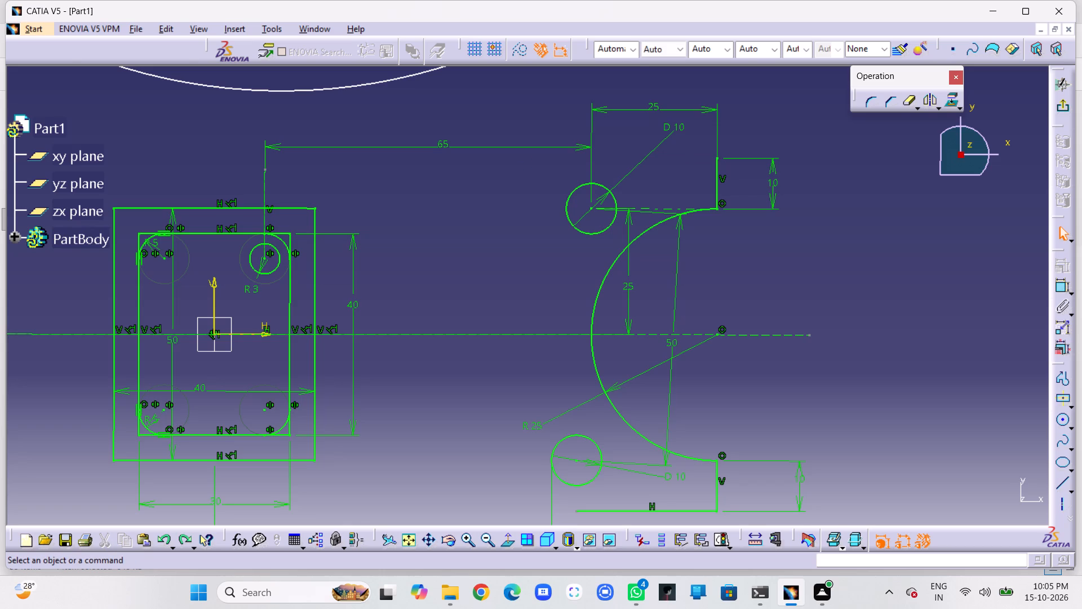
Draw a 25 mm horizontal line from the upper vertical line's top end, ending directly above the upper 10 mm circle's centre.
click(1056, 482)
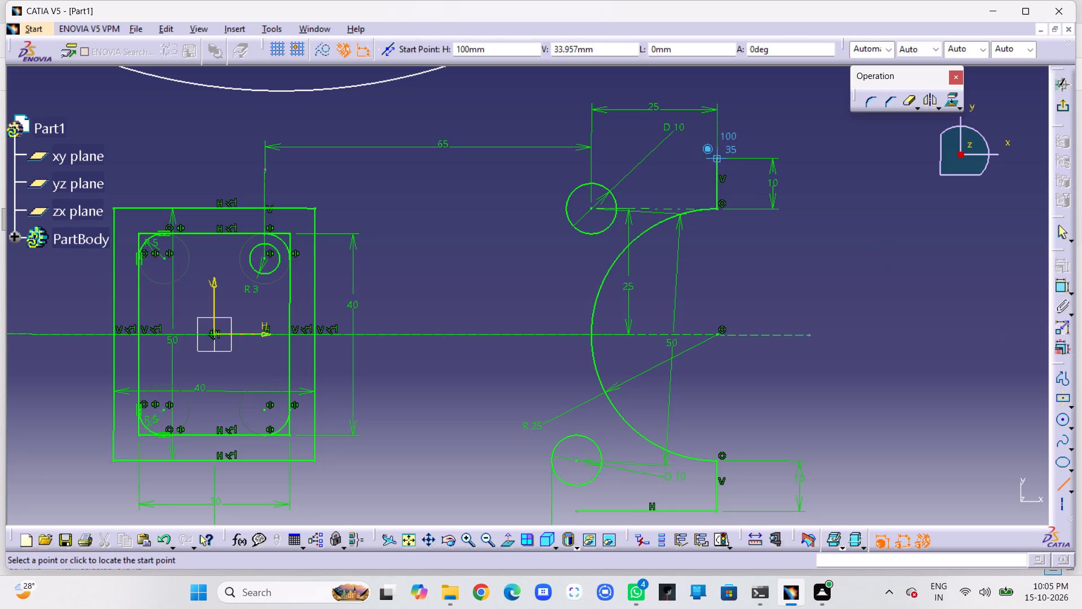
click(718, 159)
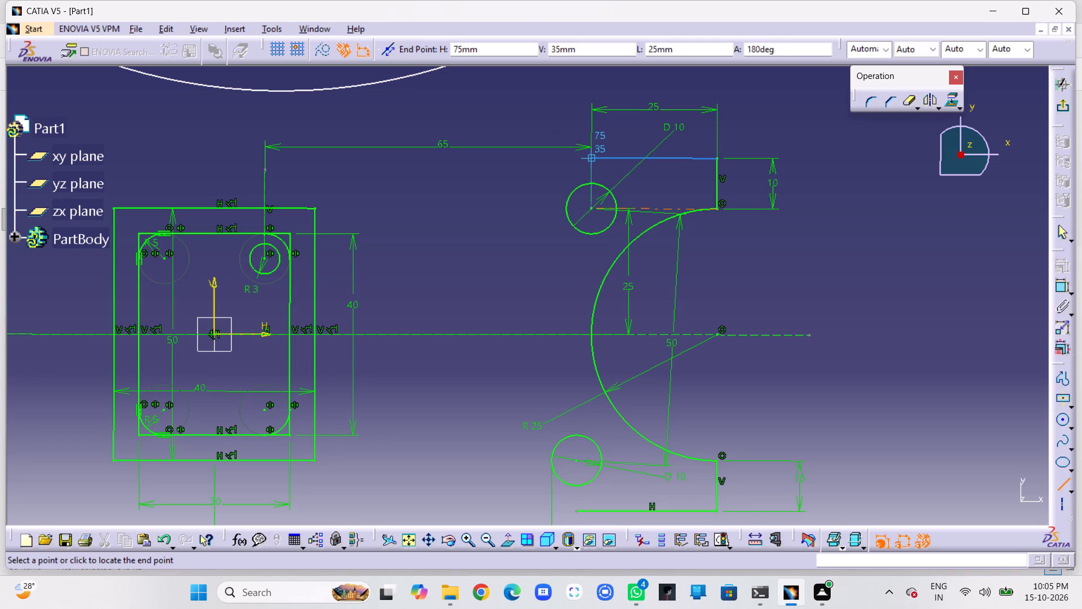
click(590, 159)
click(537, 160)
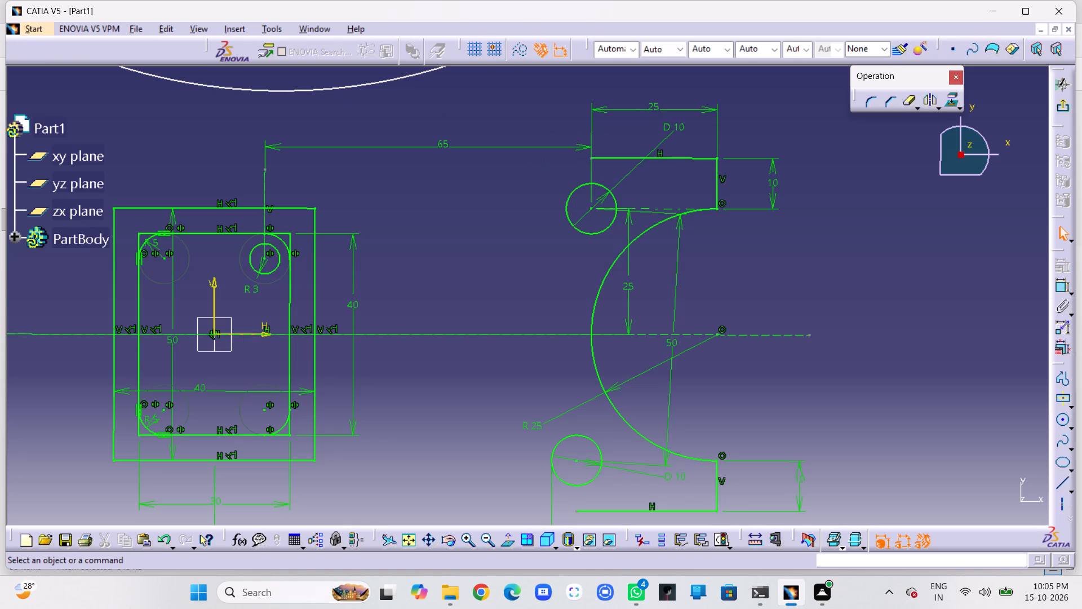
Apply a coincidence constraint between the large circle above the rectangles and the upper horizontal line's free endpoint.
middle_drag(534, 160, 612, 123)
middle_click(612, 123)
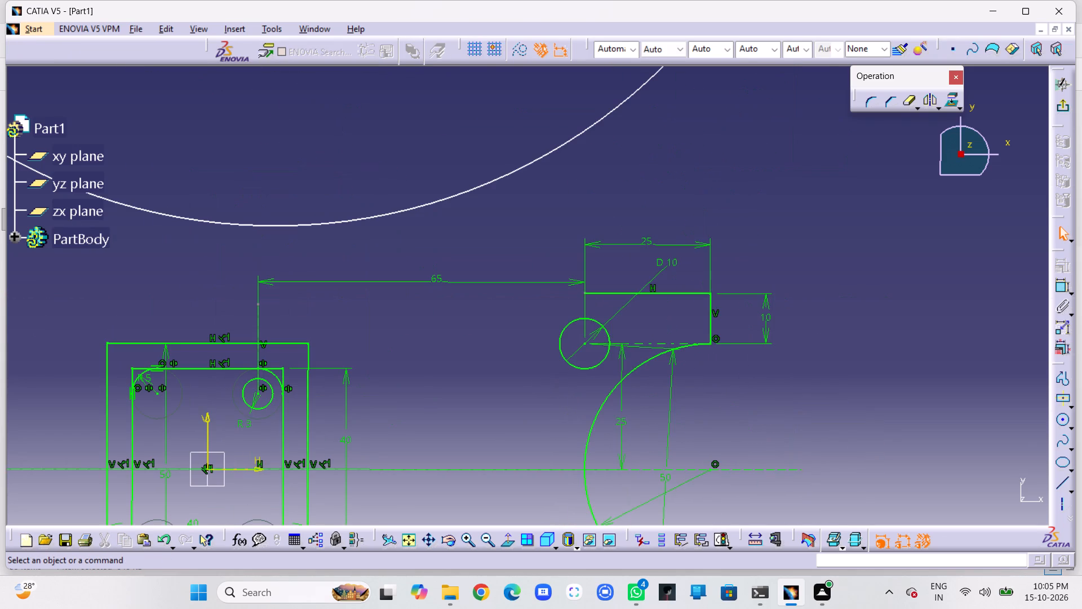
middle_drag(540, 217, 665, 167)
click(548, 156)
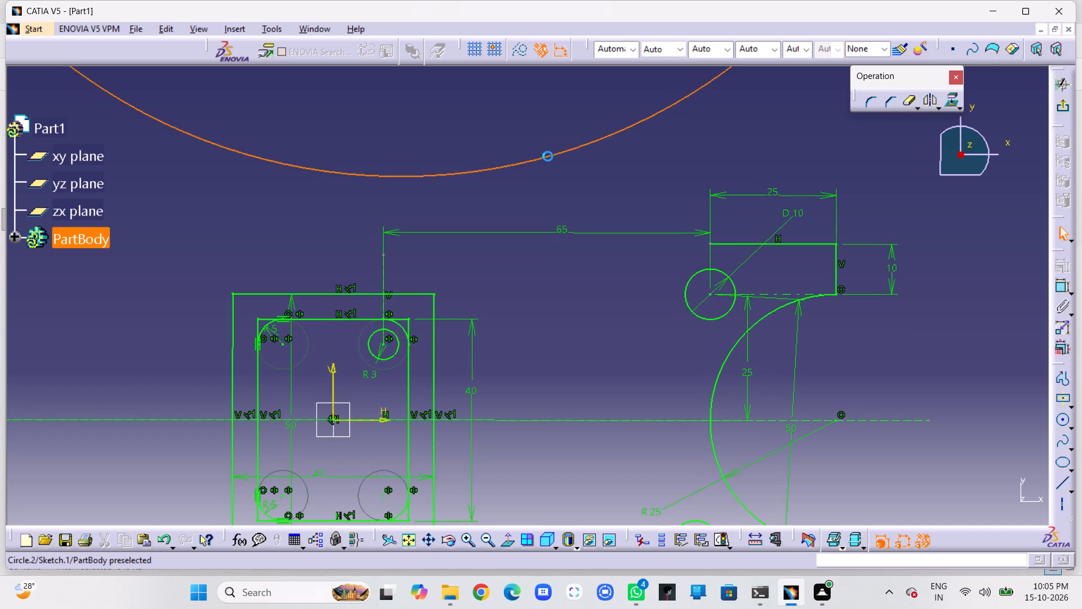
ctrl+click(712, 243)
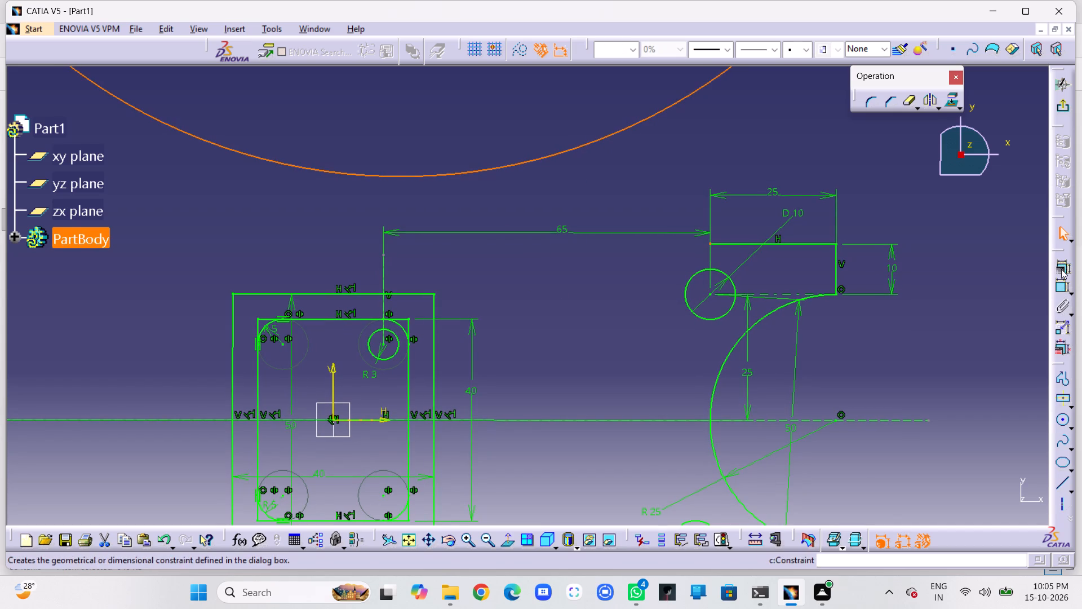
click(1061, 269)
click(985, 382)
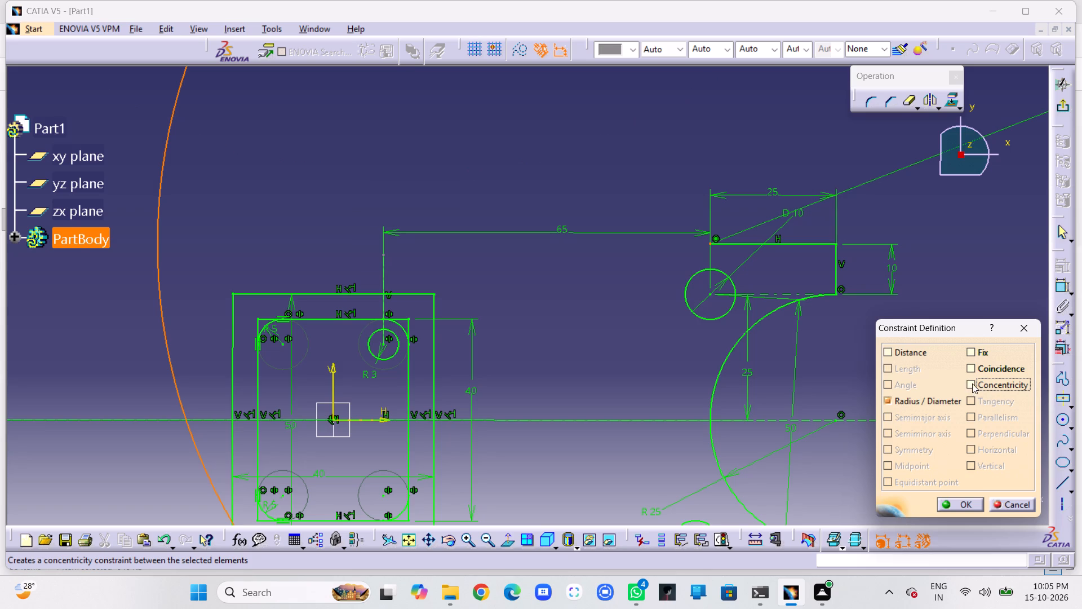
click(973, 382)
click(972, 368)
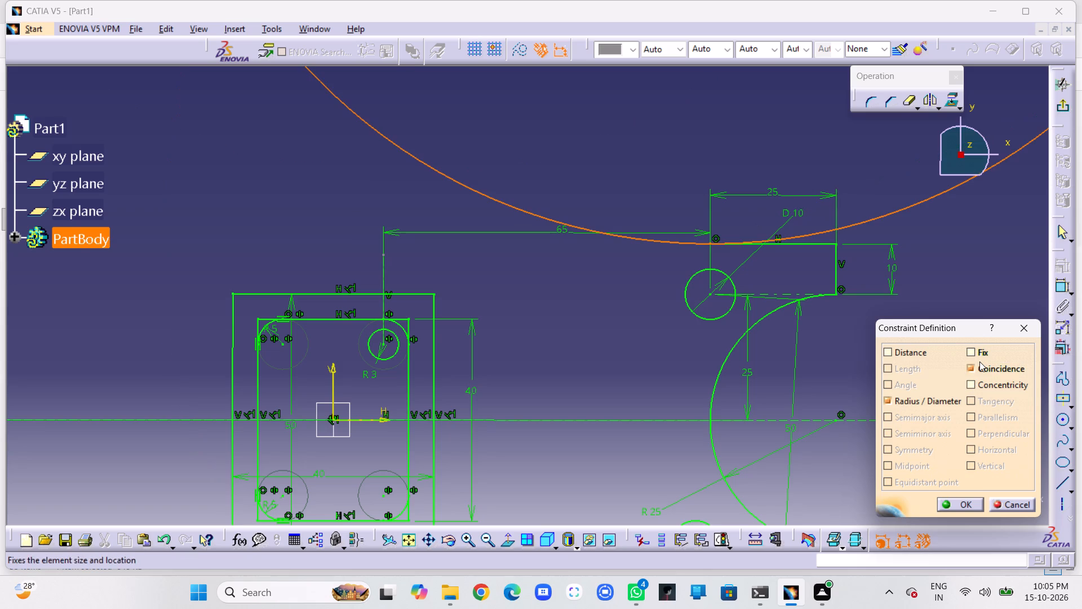
click(965, 504)
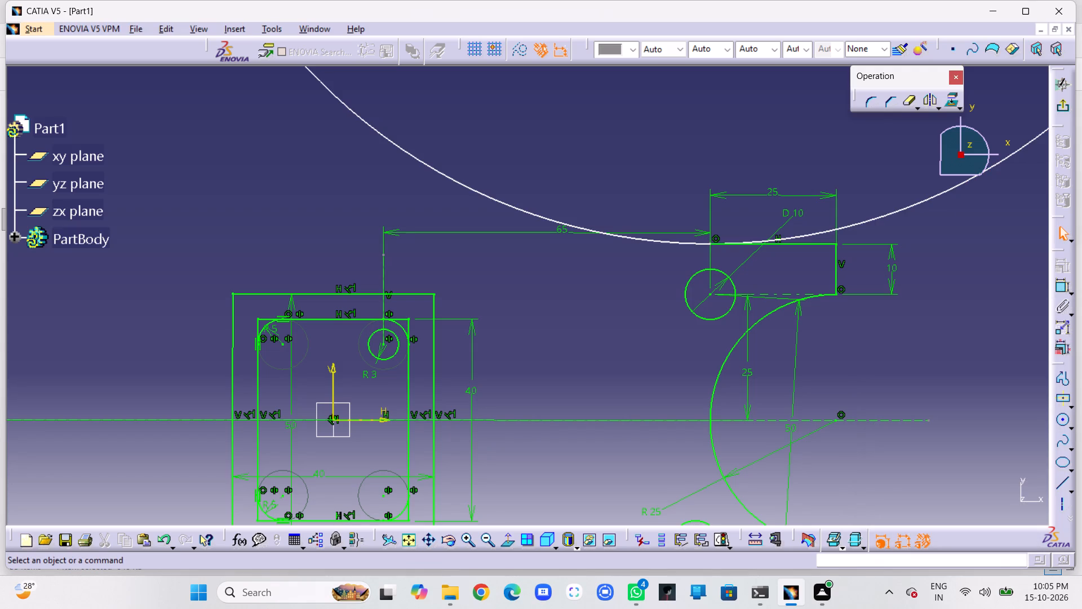
Undo the coincidence constraint between the large circle and the upper horizontal line's free endpoint.
drag(563, 220, 480, 206)
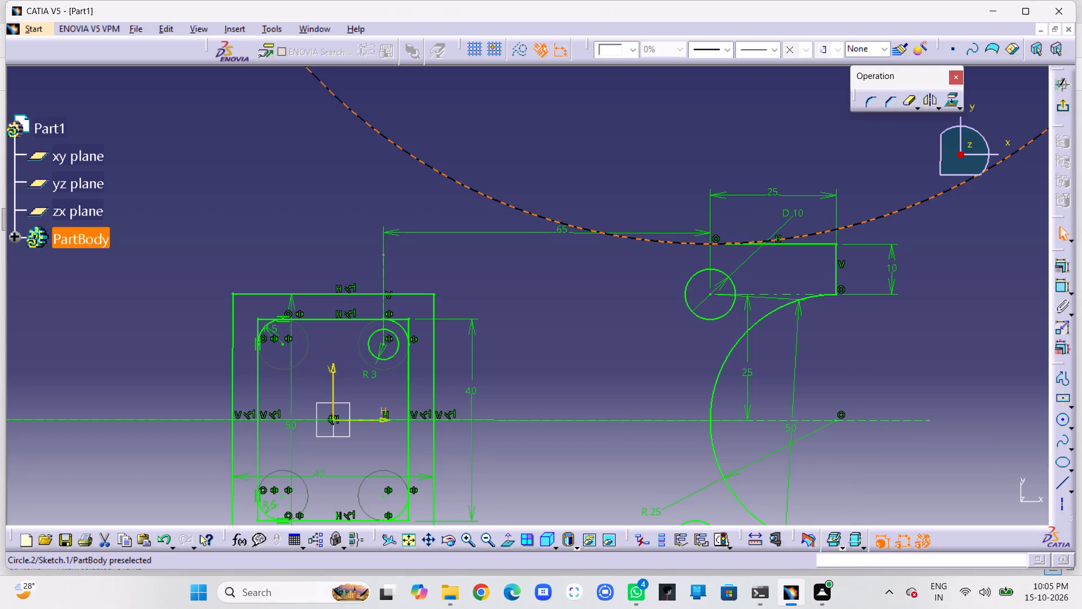
drag(504, 202, 471, 173)
drag(916, 203, 916, 202)
drag(916, 202, 881, 139)
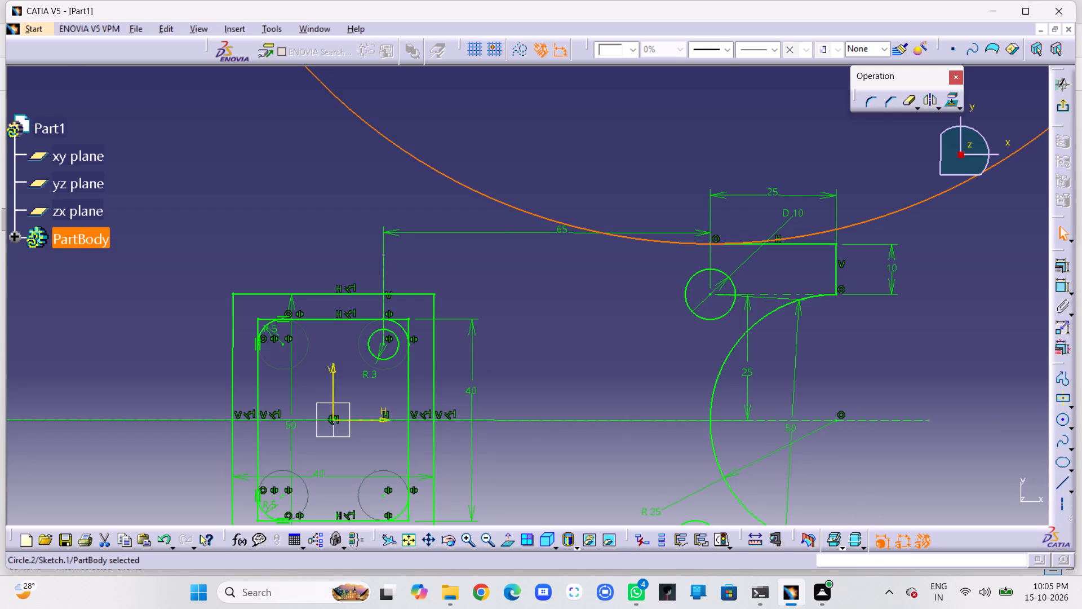
key(ctrl+z)
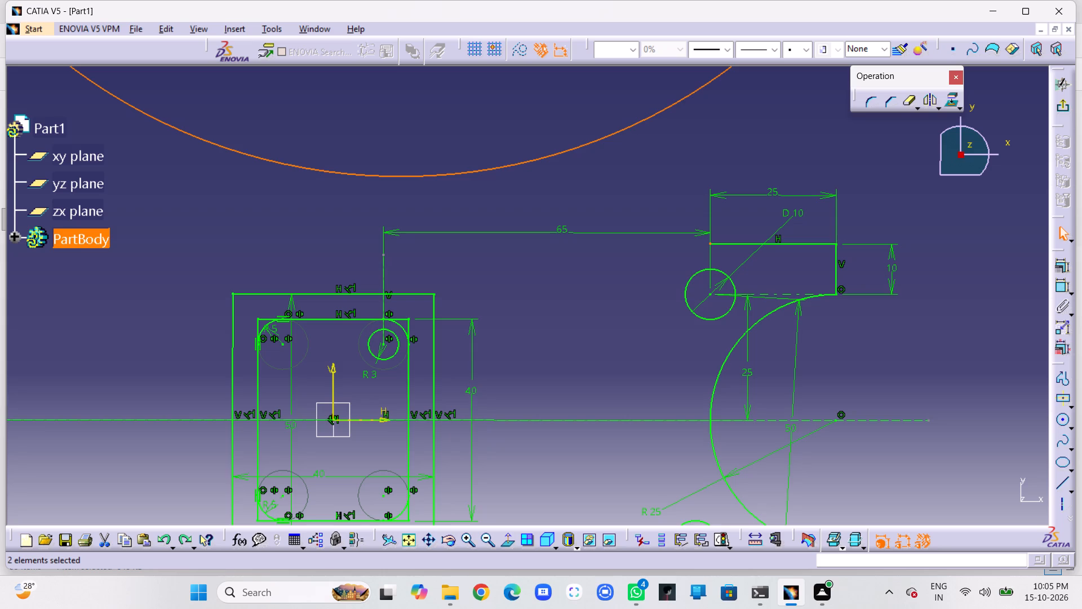
key(Escape)
key(Escape)
Move the large circle down until it passes near the R3 corner hole's centre and the upper horizontal line's free endpoint.
drag(555, 154, 573, 236)
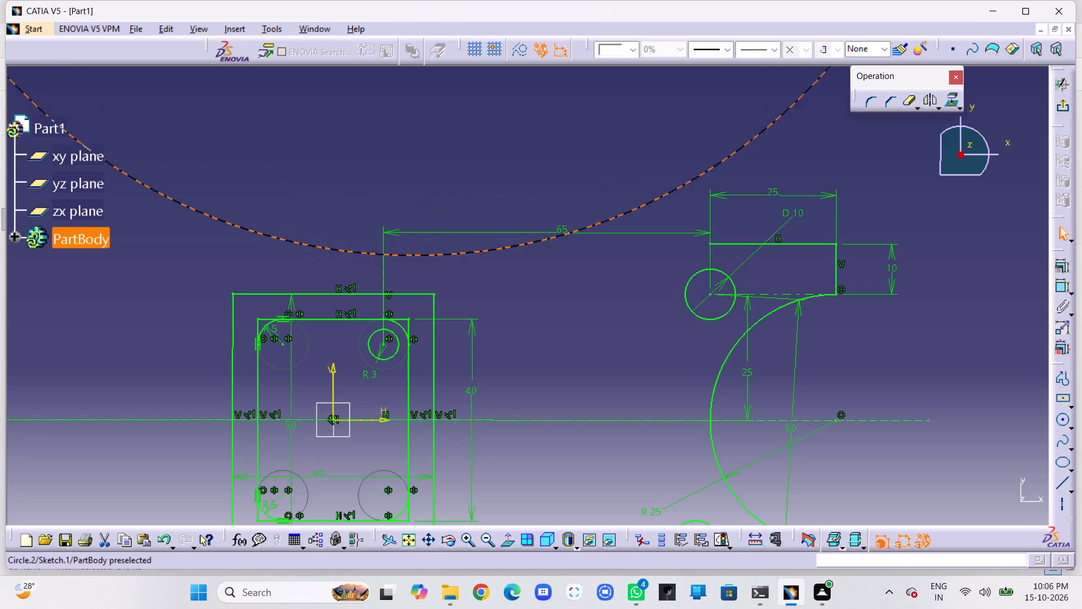
drag(573, 236, 598, 283)
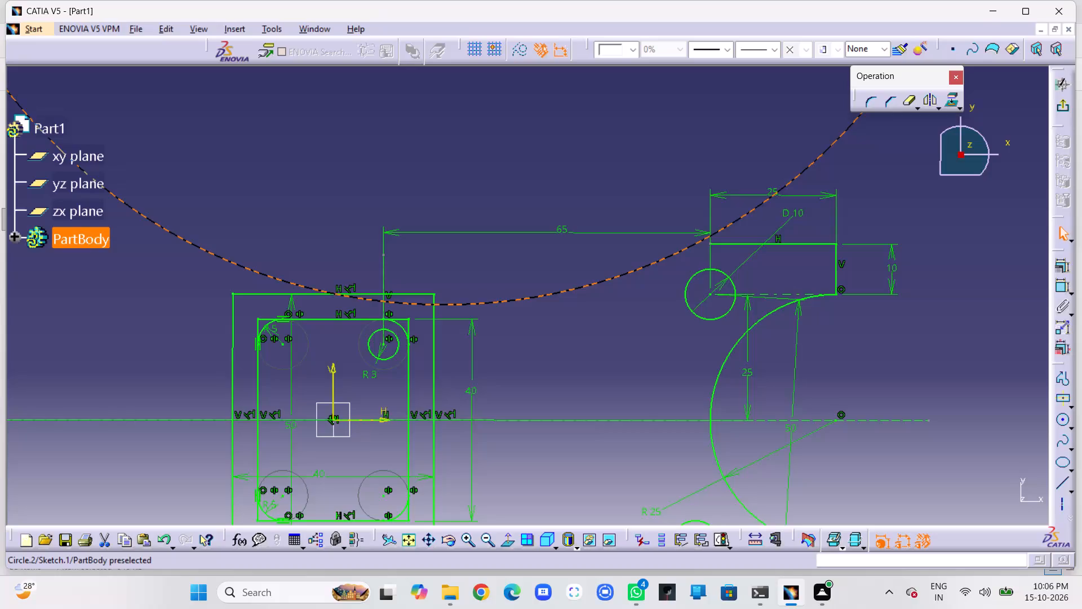
drag(565, 289, 606, 306)
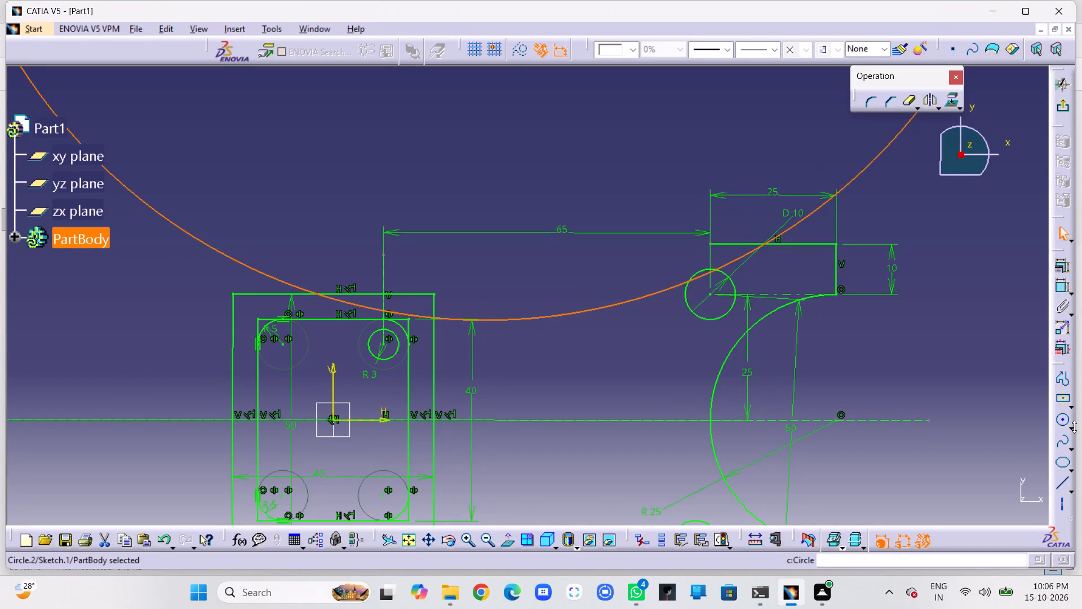
click(1074, 426)
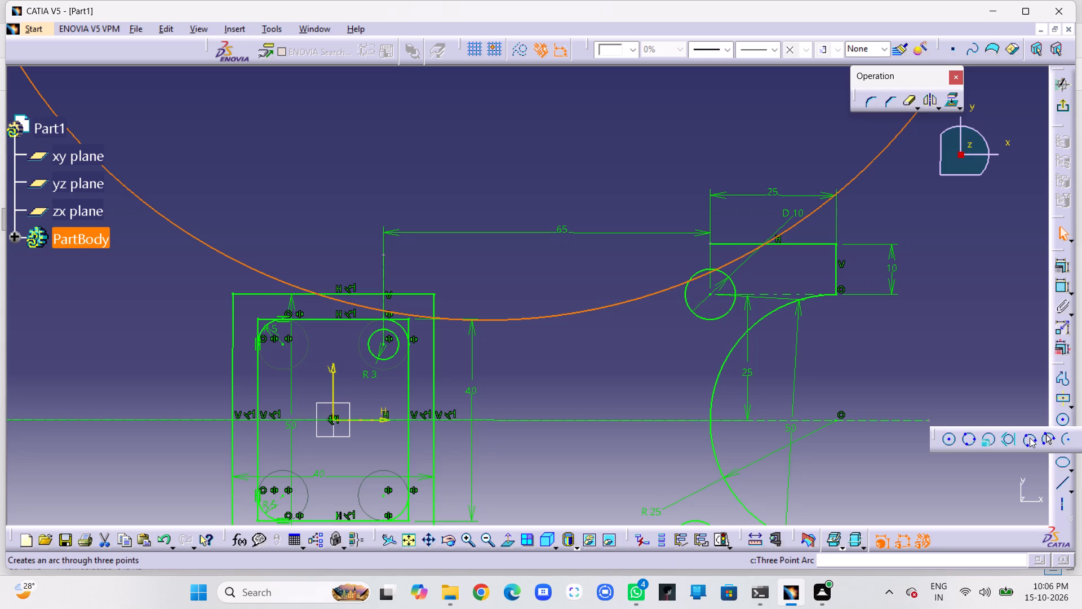
click(951, 401)
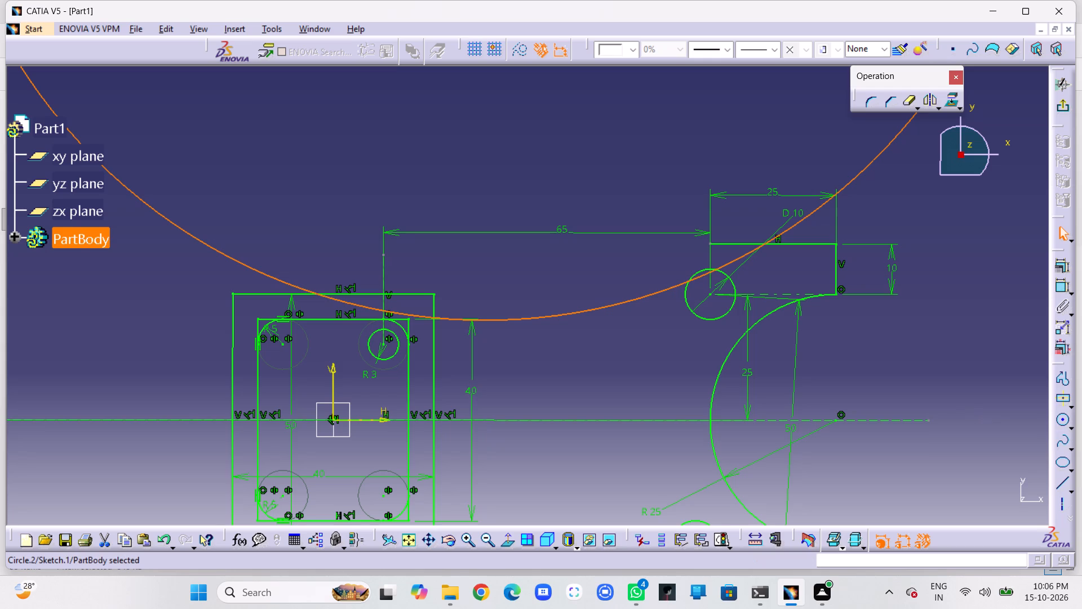
drag(529, 319, 513, 302)
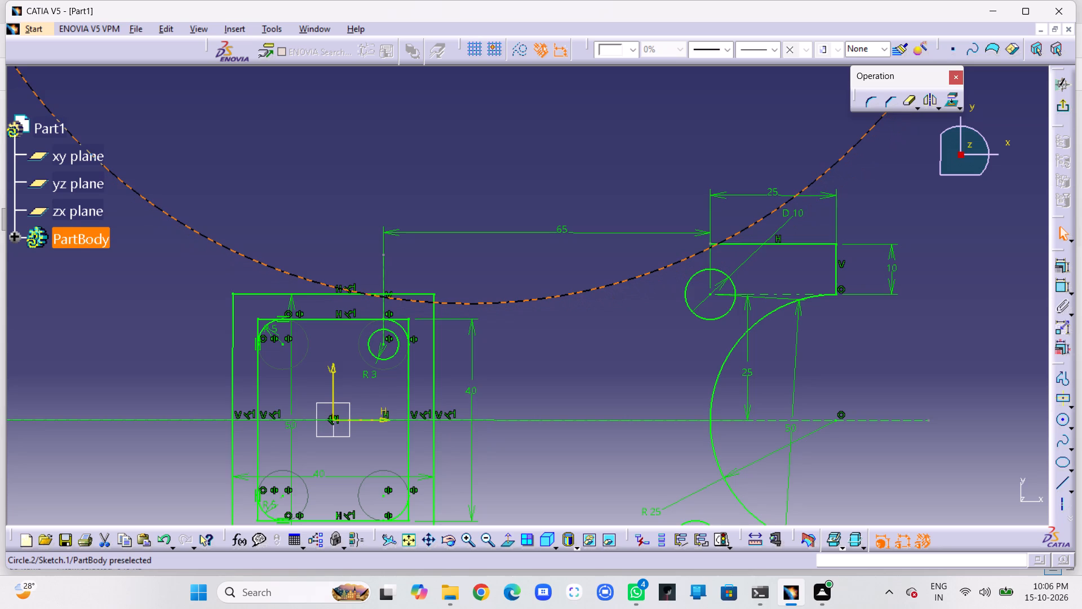
drag(513, 302, 457, 338)
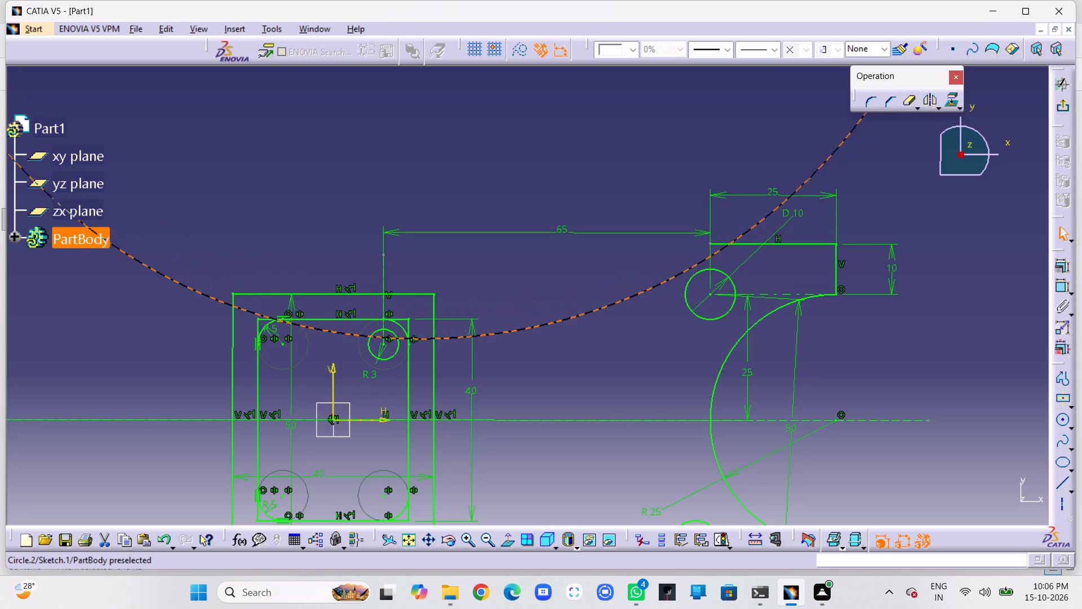
drag(457, 338, 418, 360)
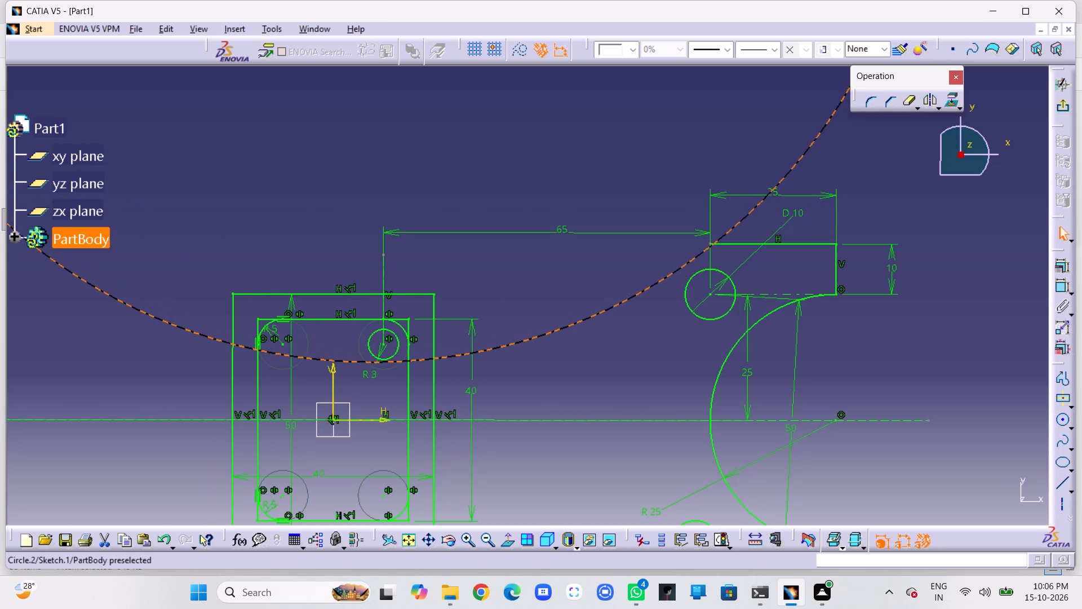
drag(418, 360, 418, 358)
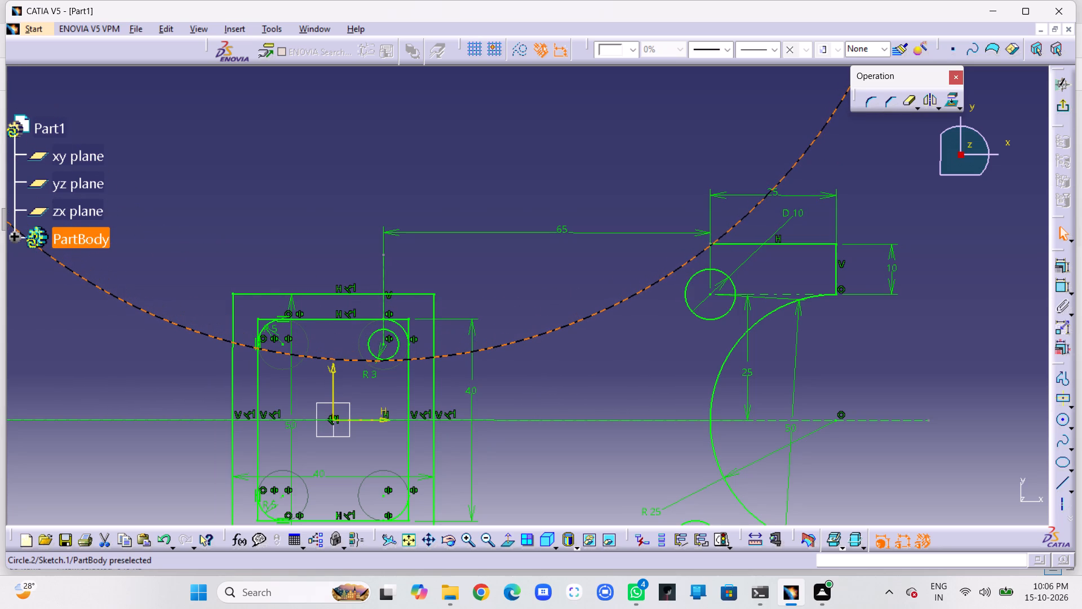
drag(418, 358, 421, 358)
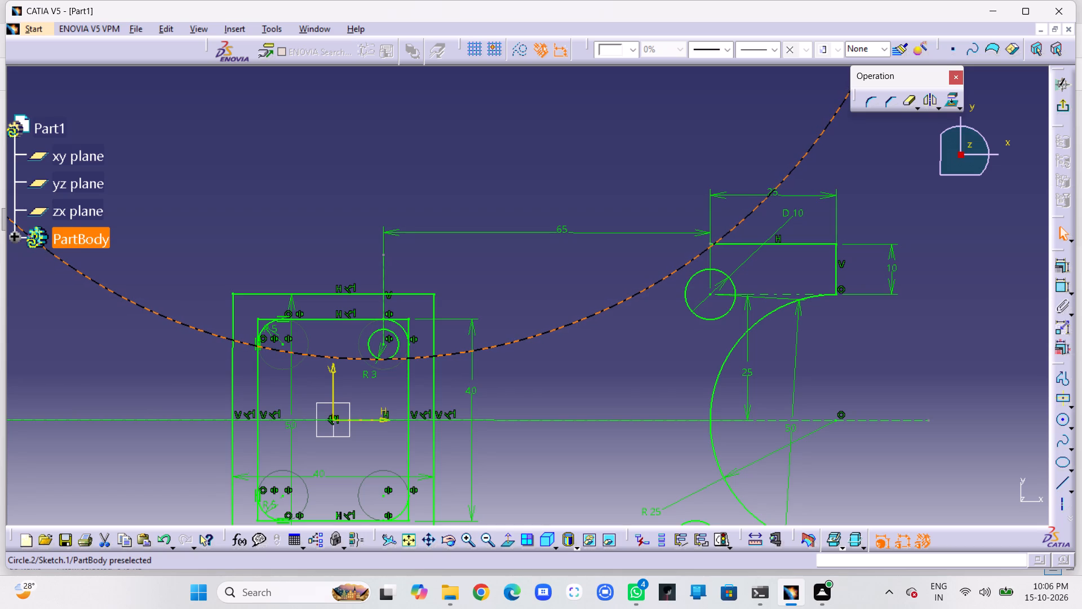
drag(421, 358, 423, 358)
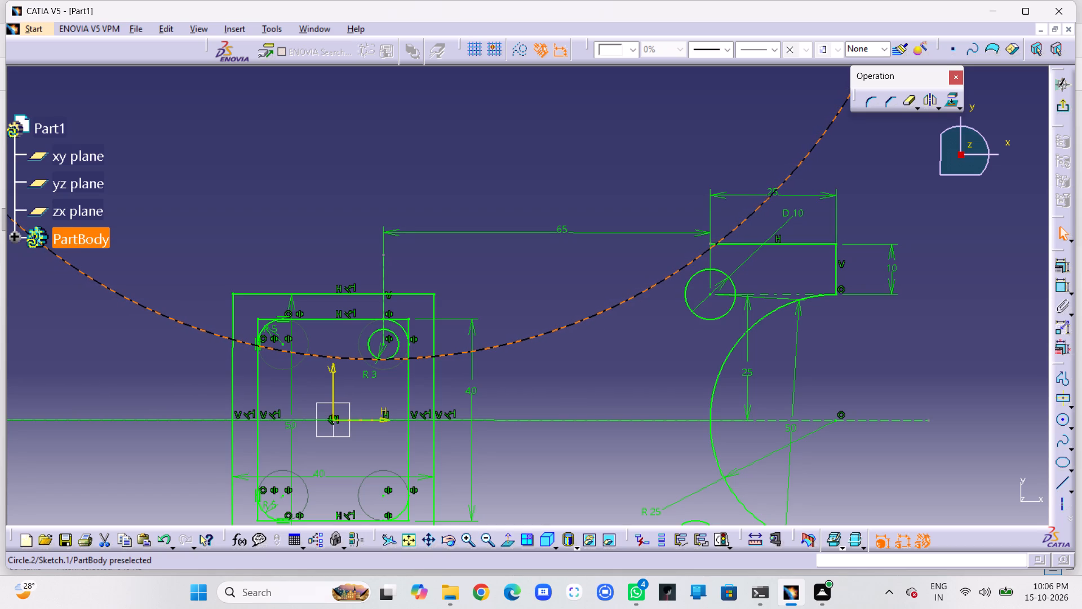
drag(423, 358, 424, 358)
drag(424, 358, 422, 345)
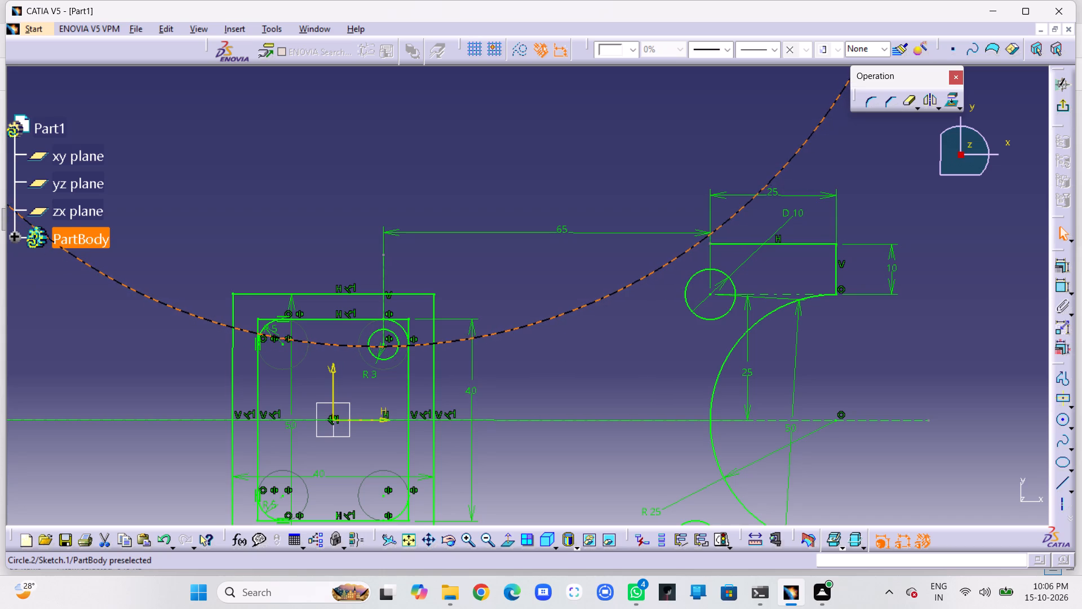
drag(422, 345, 427, 347)
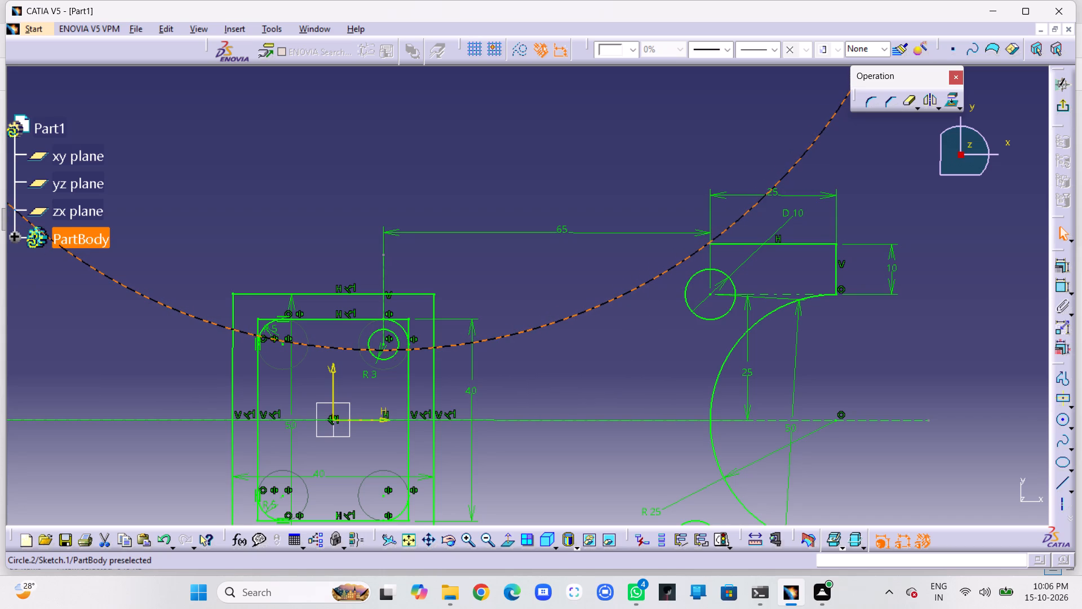
drag(427, 347, 430, 343)
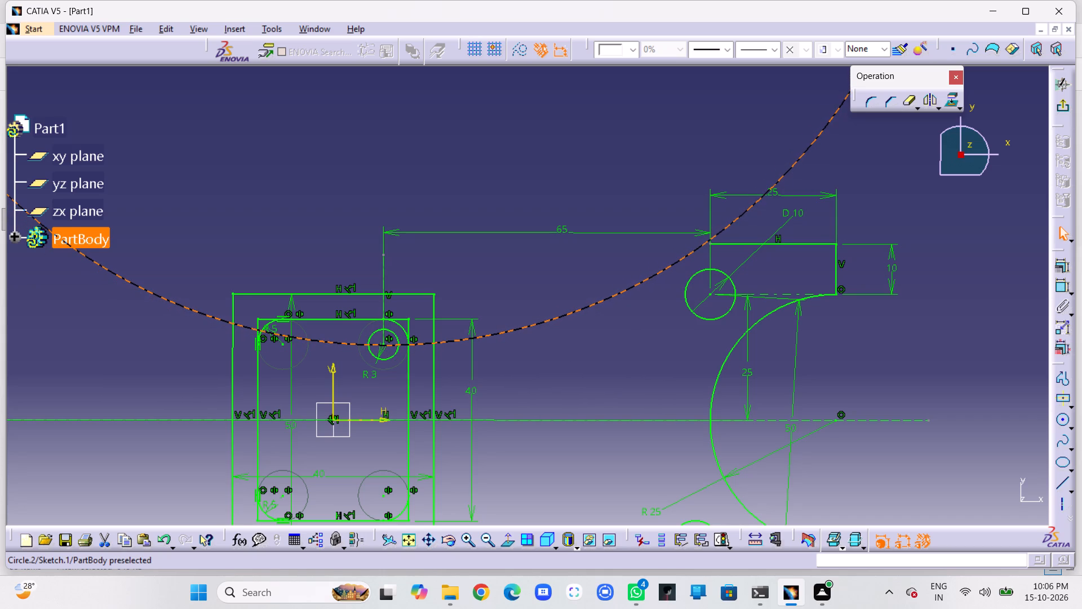
drag(430, 343, 434, 343)
Draw a horizontal axis from the R3 corner hole's centre at H 10 mm, V 15 mm toward the fork, past the outer rectangle.
middle_drag(503, 295, 609, 184)
right_click(570, 263)
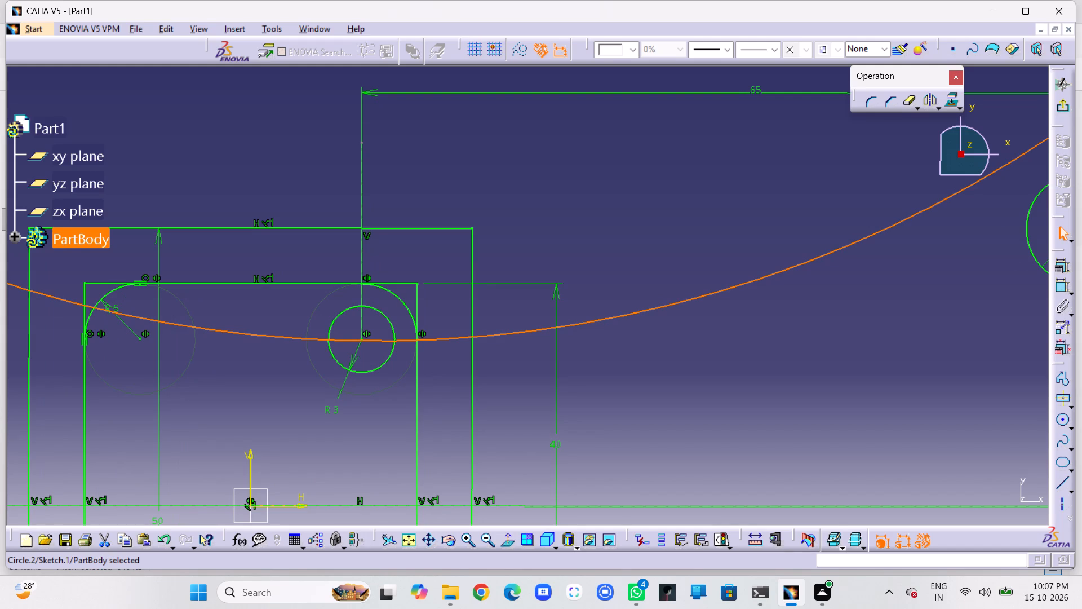
click(1066, 500)
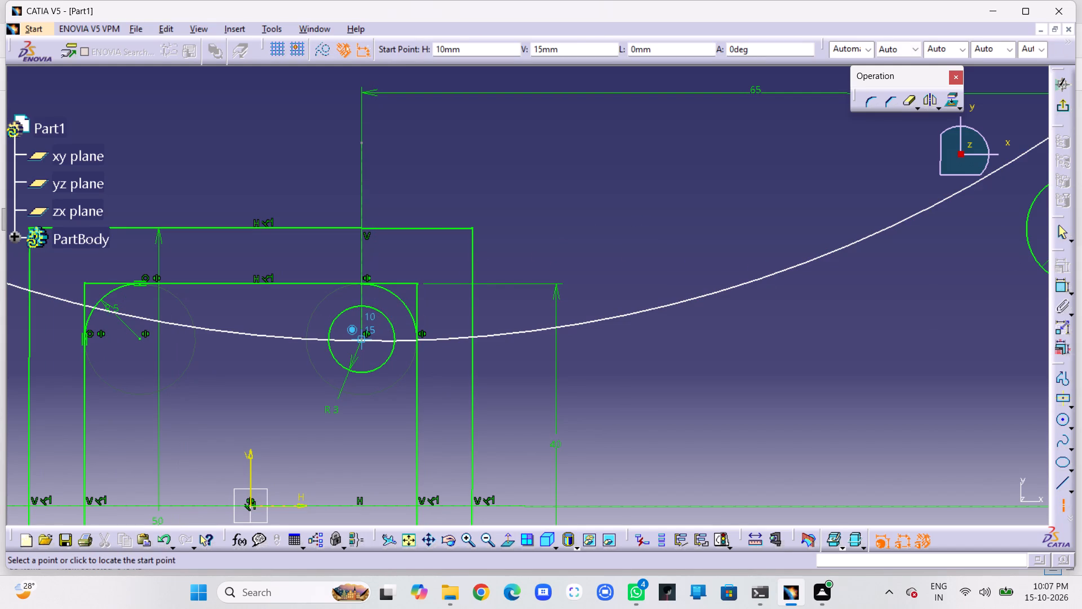
click(362, 337)
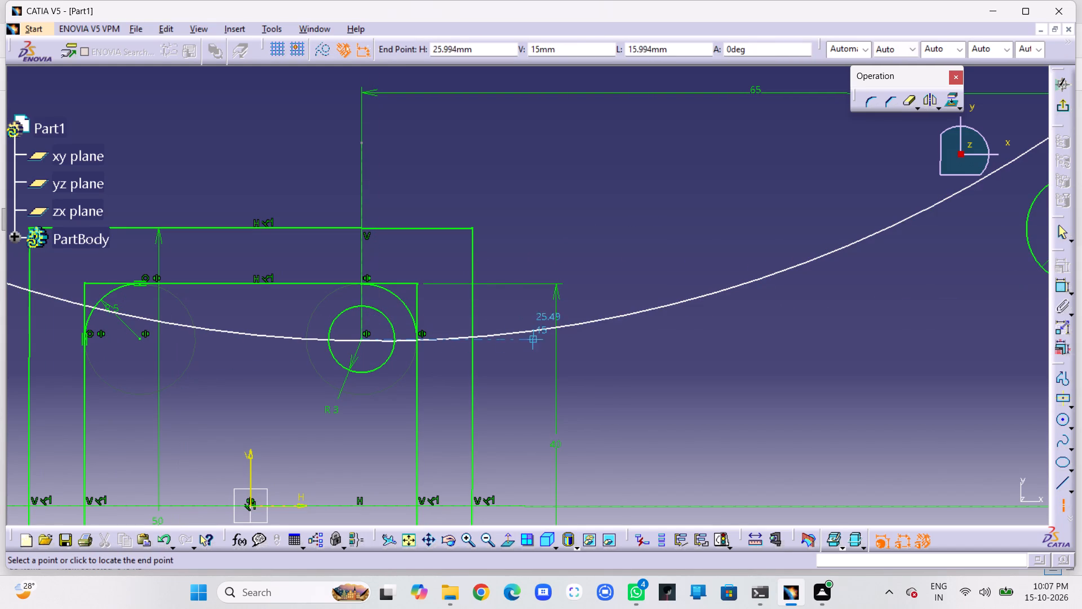
click(648, 337)
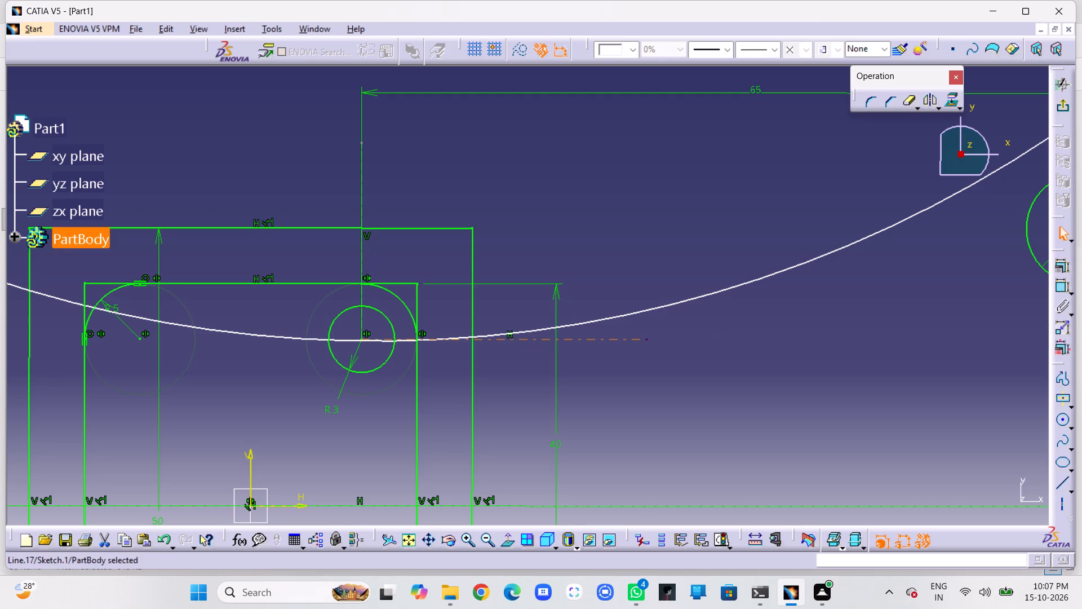
click(721, 338)
Apply a coincidence constraint between the large circle and the upper horizontal line's free endpoint above the 10 mm circle.
click(561, 325)
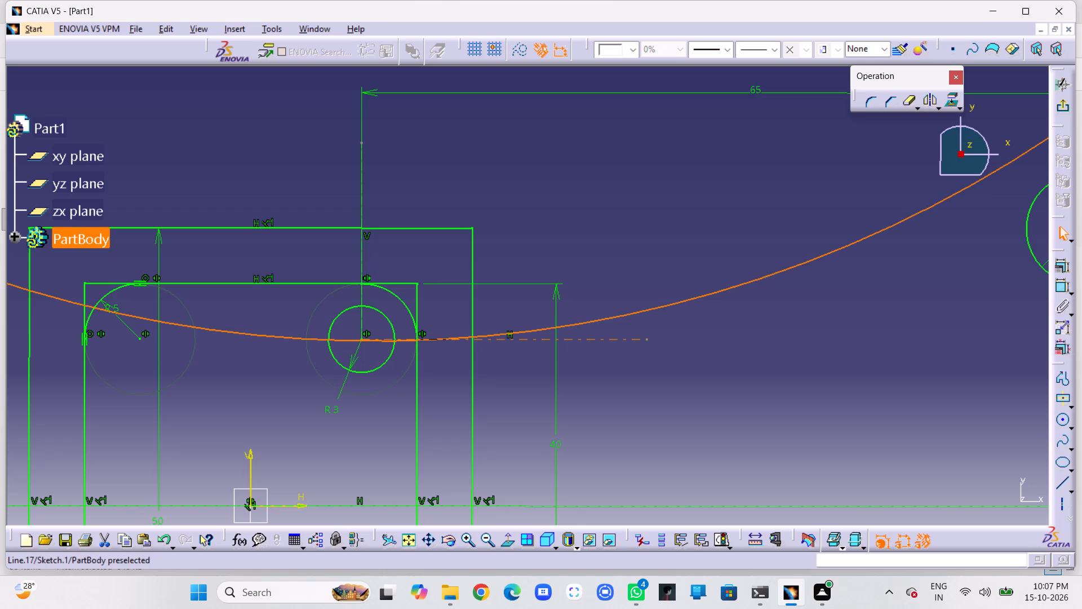
middle_click(738, 348)
middle_drag(766, 320, 390, 459)
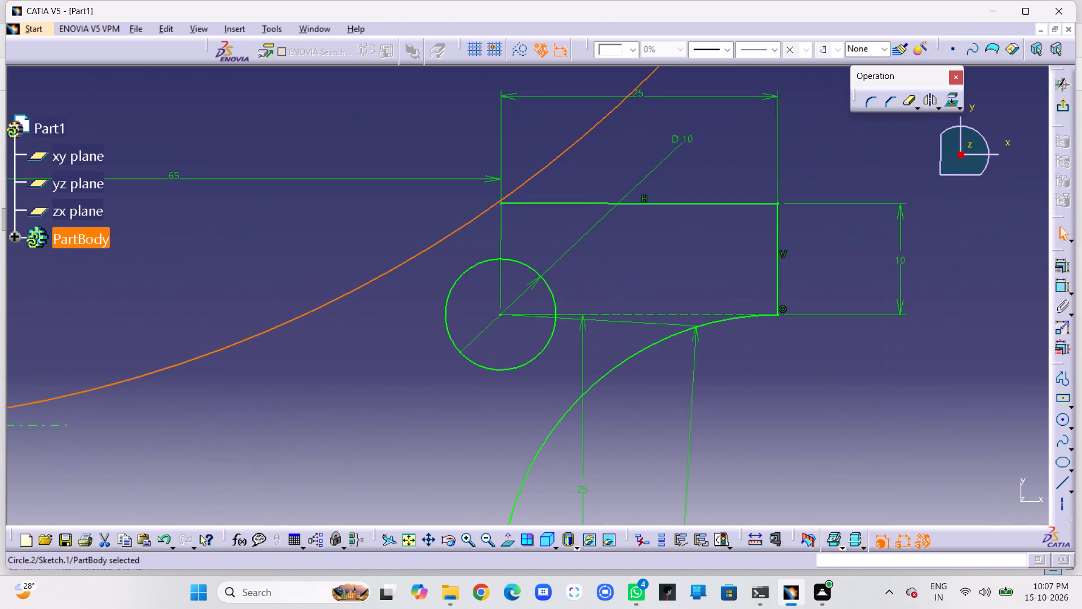
ctrl+click(499, 205)
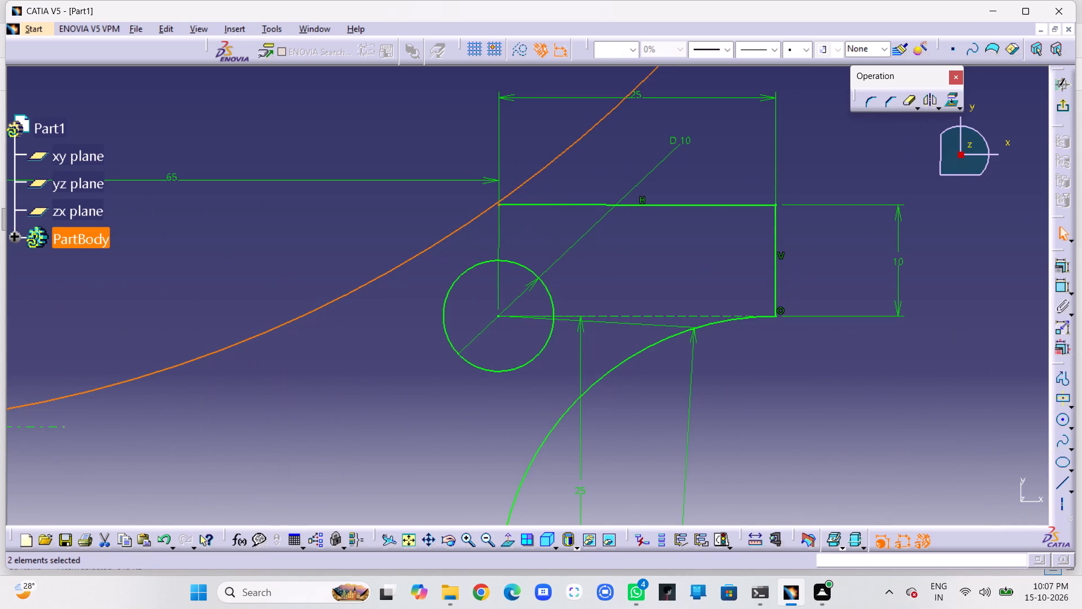
click(1060, 266)
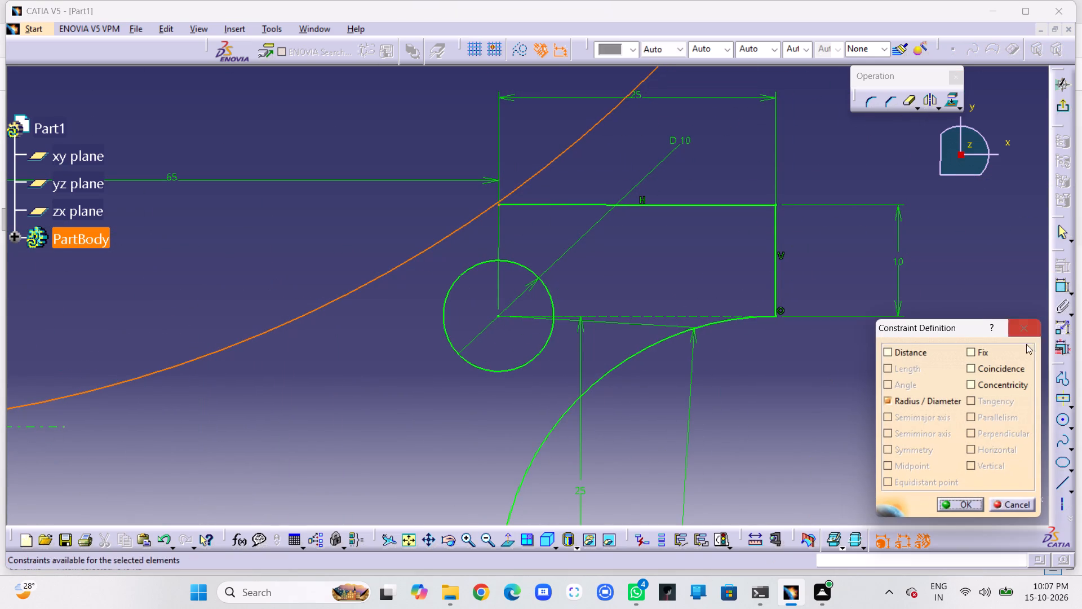
click(998, 367)
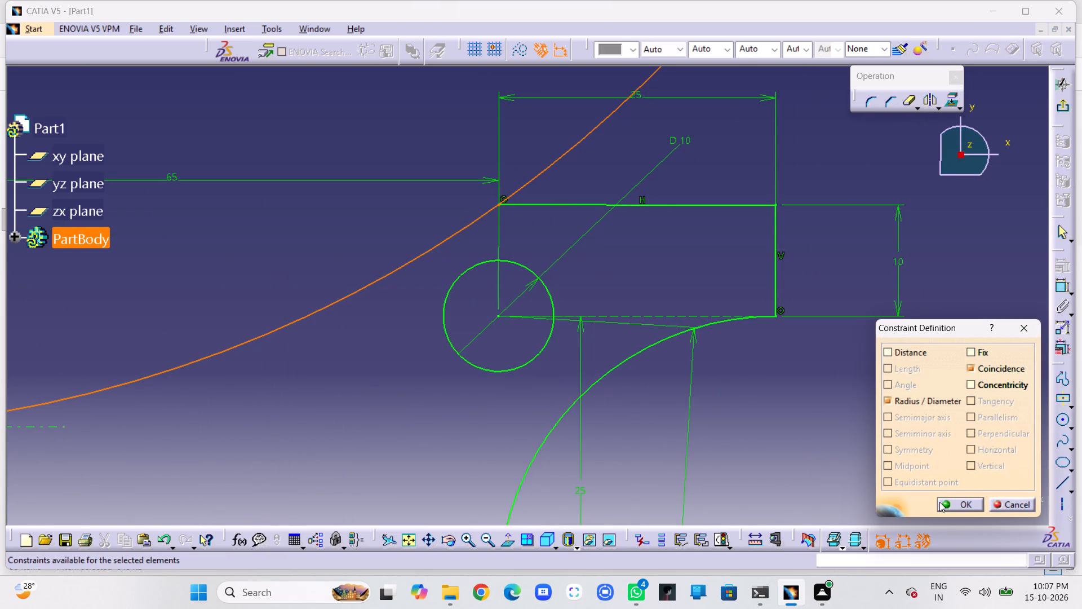
click(947, 501)
Reposition the large circle so its lowest stretch lies just above the corner hole's horizontal axis near the outer rectangle's side.
middle_drag(298, 214, 792, 195)
drag(495, 393, 495, 380)
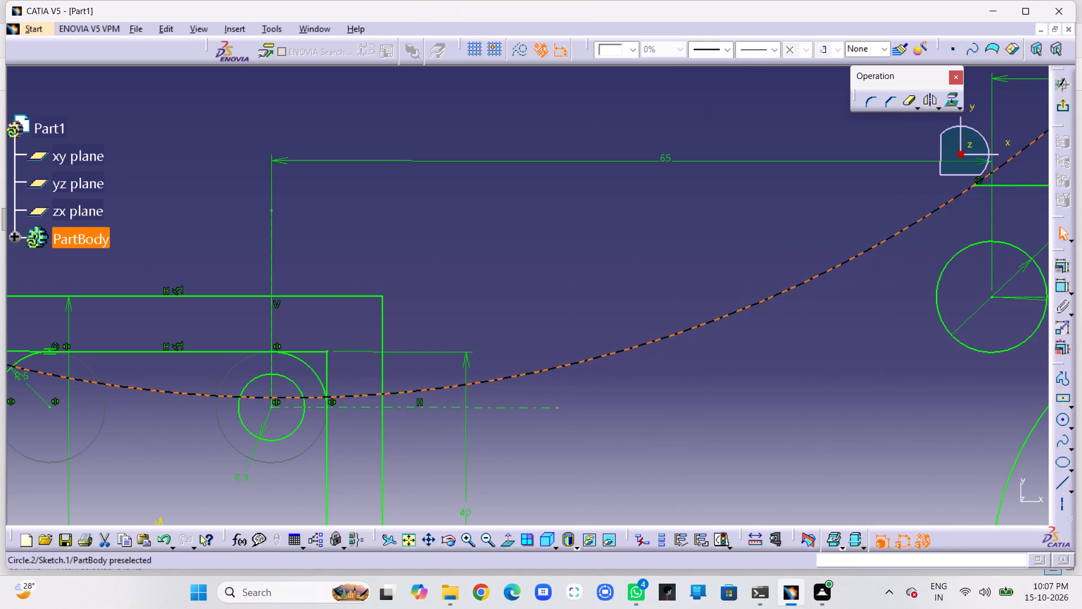
drag(495, 380, 410, 370)
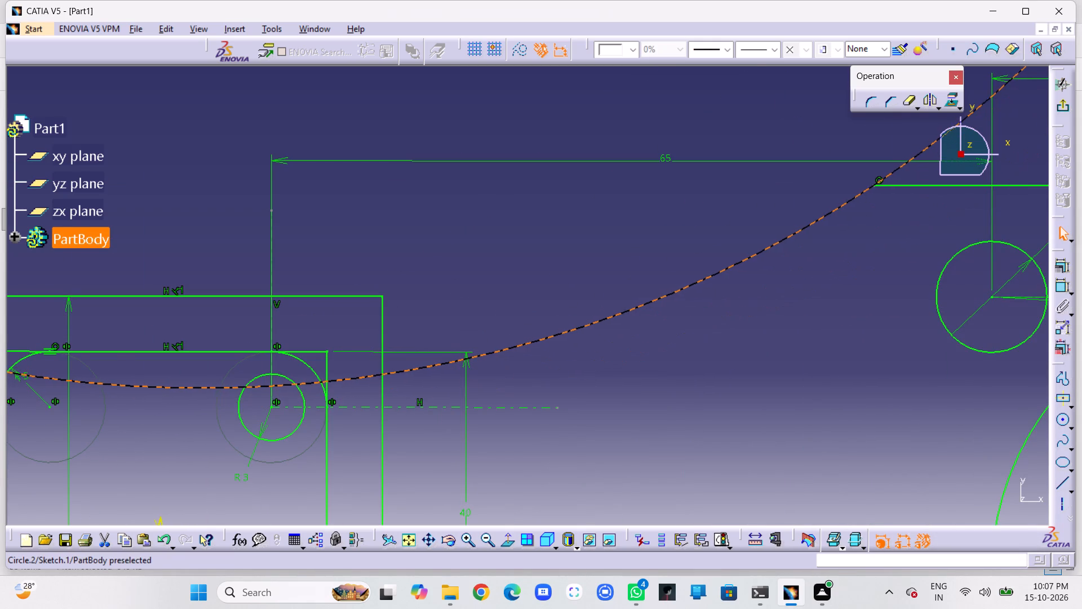
drag(410, 370, 542, 358)
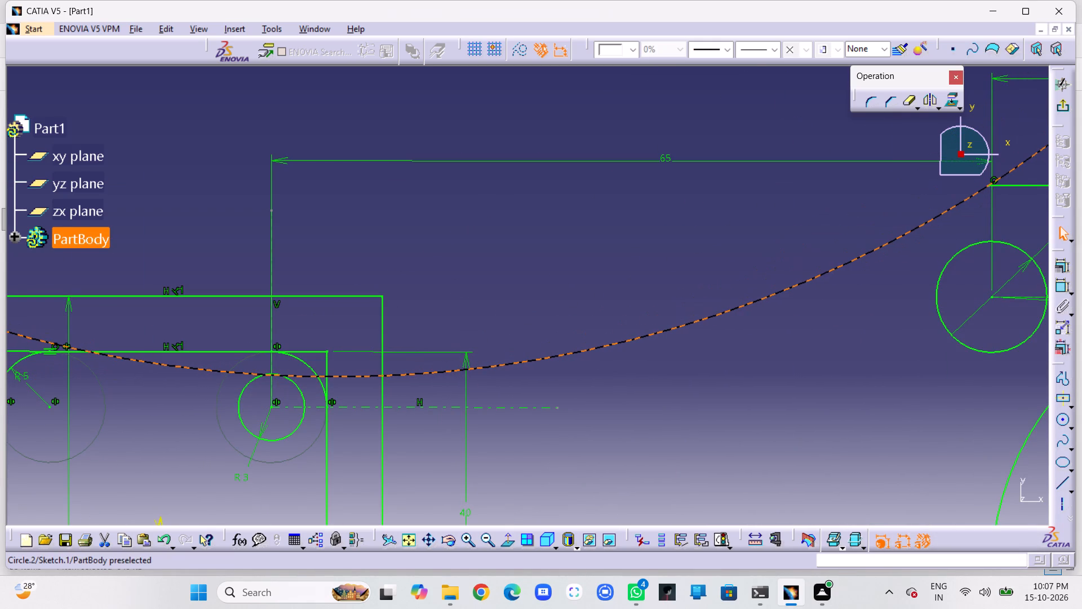
drag(542, 358, 549, 389)
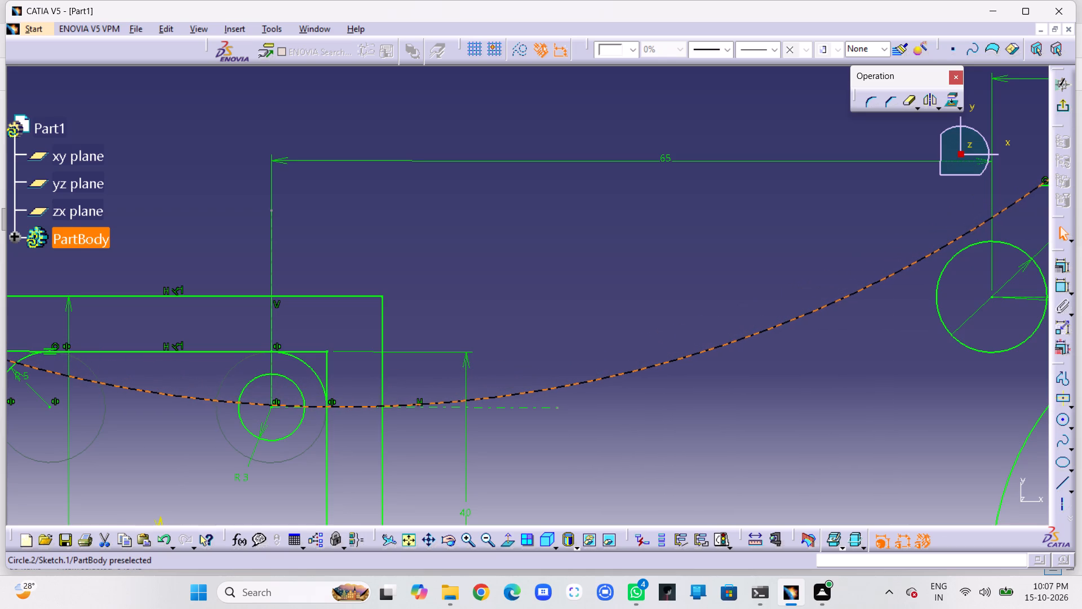
drag(549, 389, 547, 382)
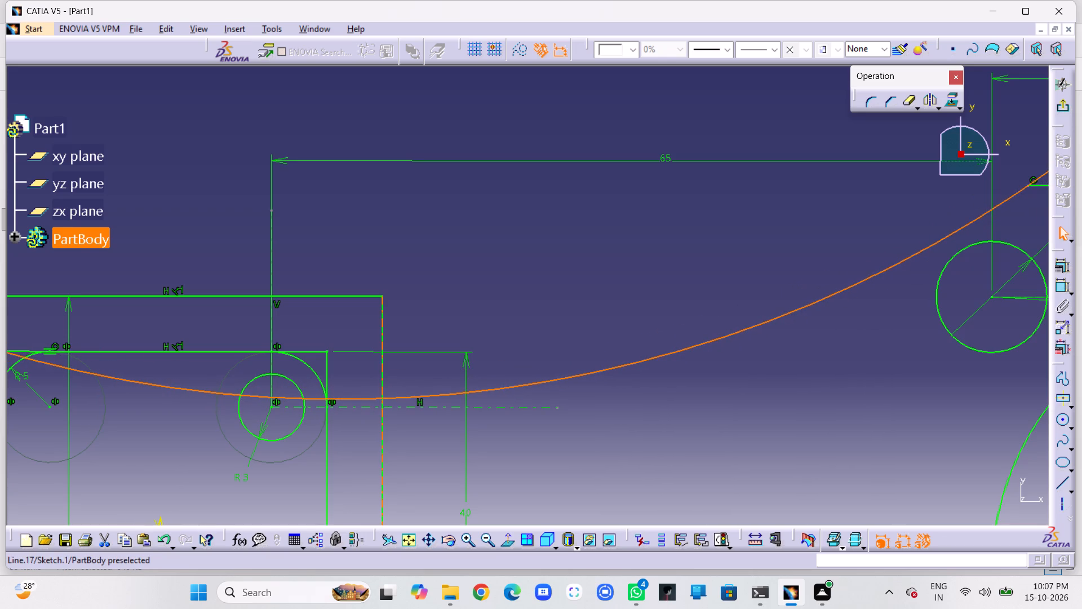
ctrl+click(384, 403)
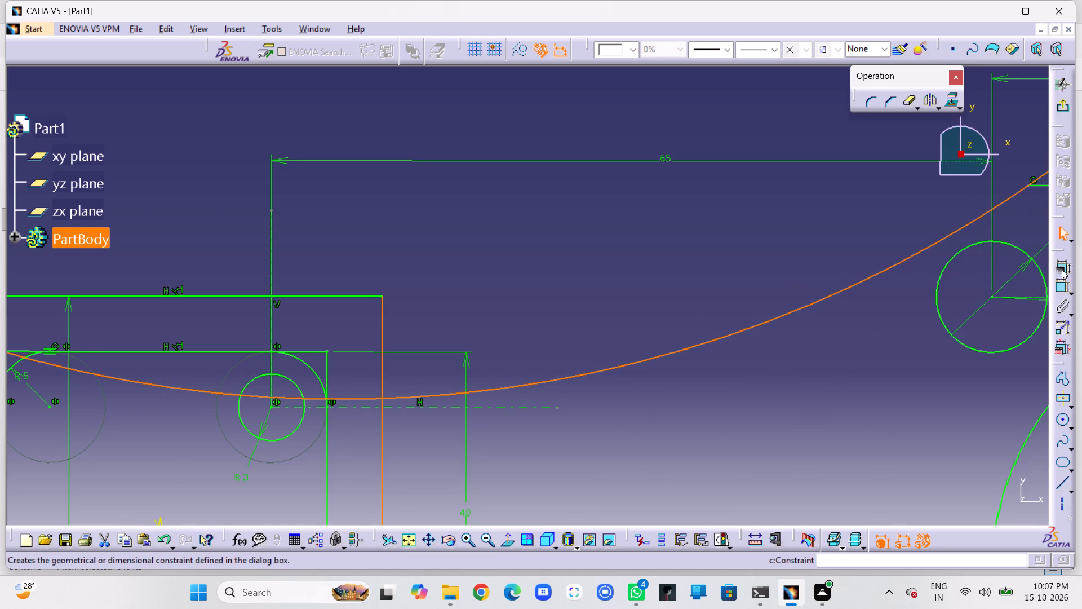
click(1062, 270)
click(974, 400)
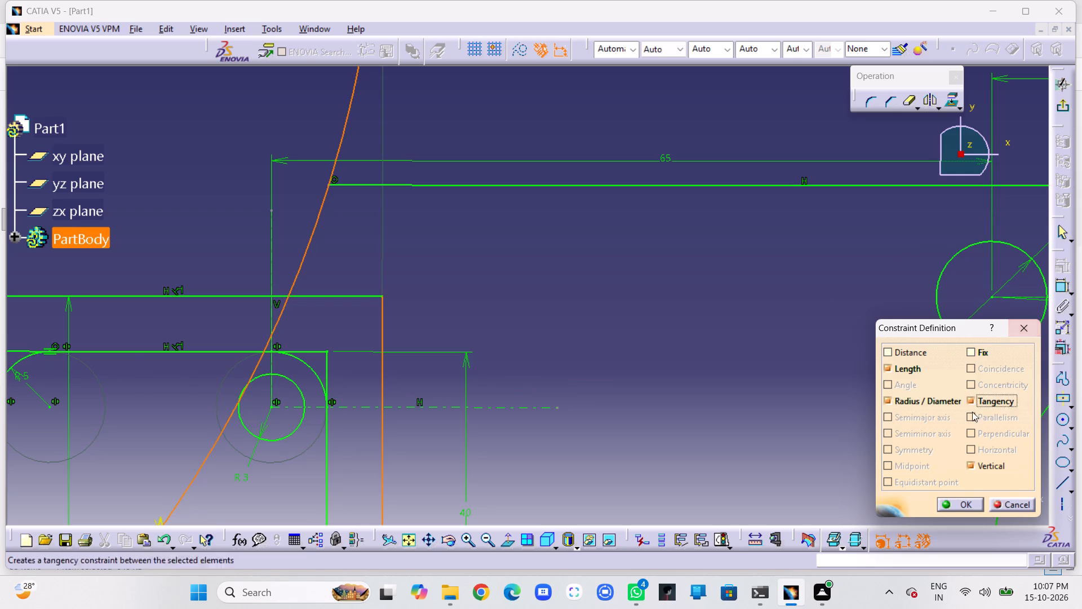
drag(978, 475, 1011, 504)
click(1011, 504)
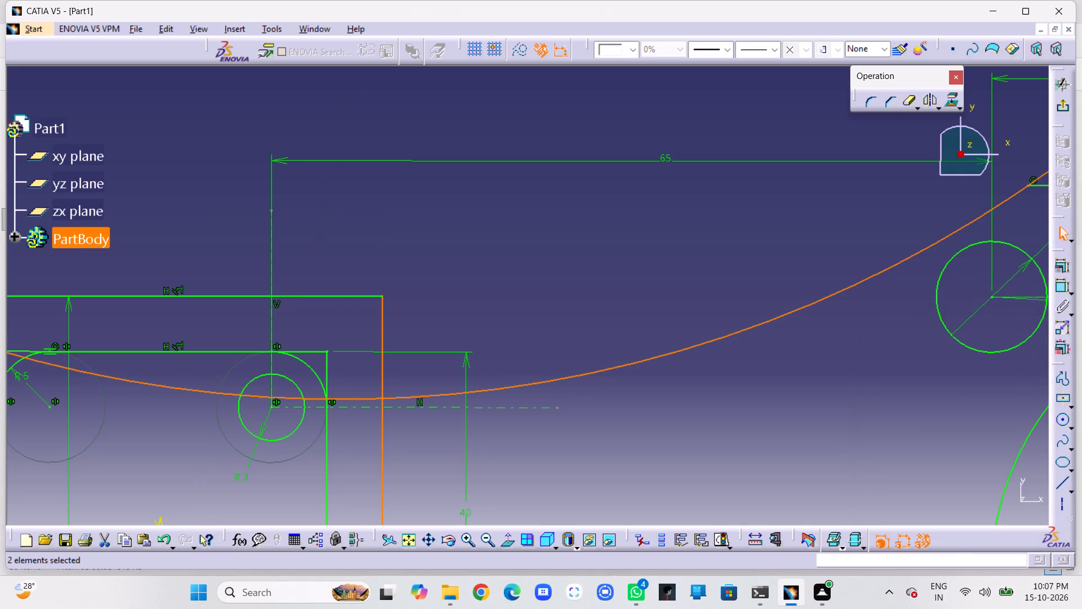
Dimension the length of the upper horizontal line above the 10 mm circle and set it to 25 mm.
middle_drag(799, 380, 286, 382)
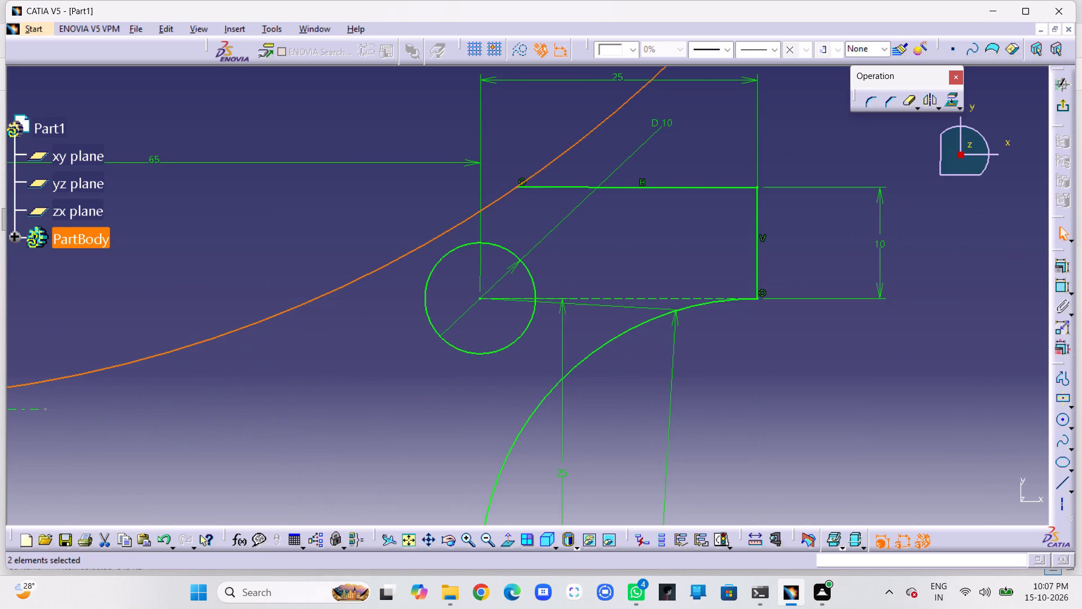
click(645, 187)
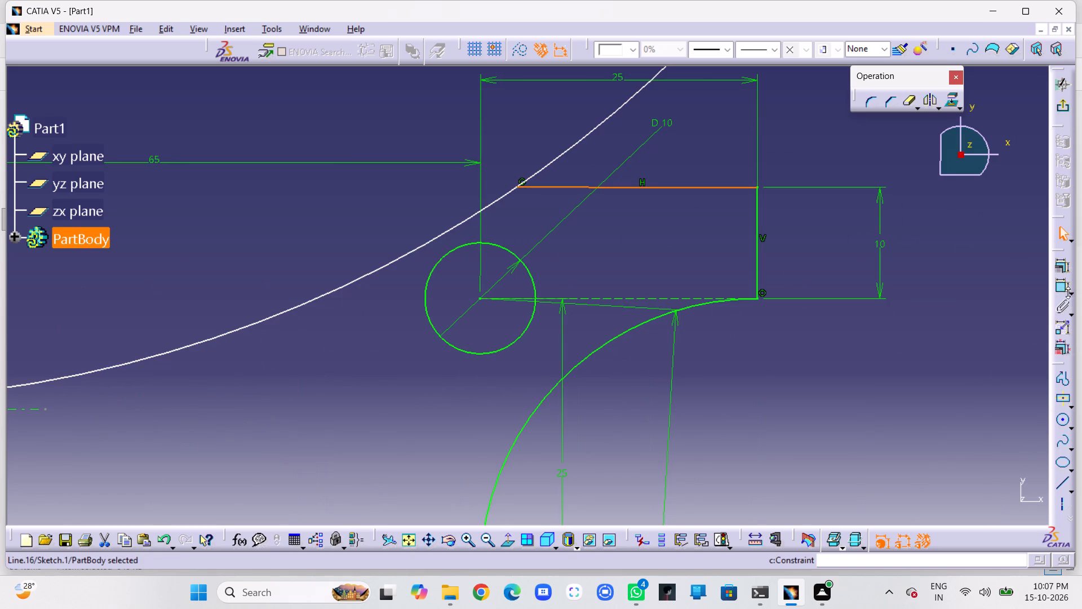
click(1059, 288)
click(658, 222)
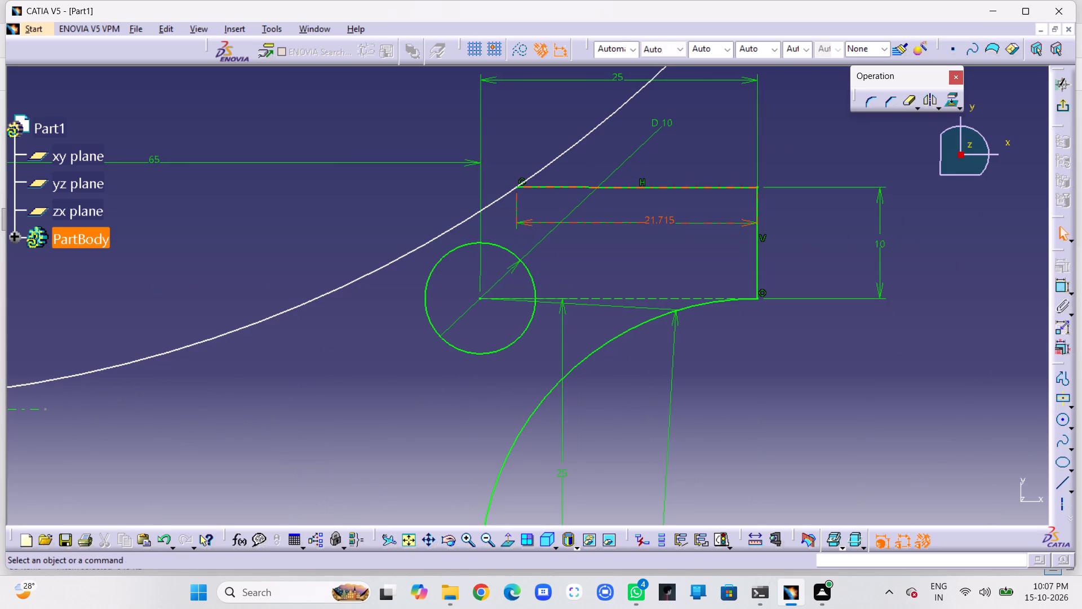
double_click(659, 219)
text(25)
key(Return)
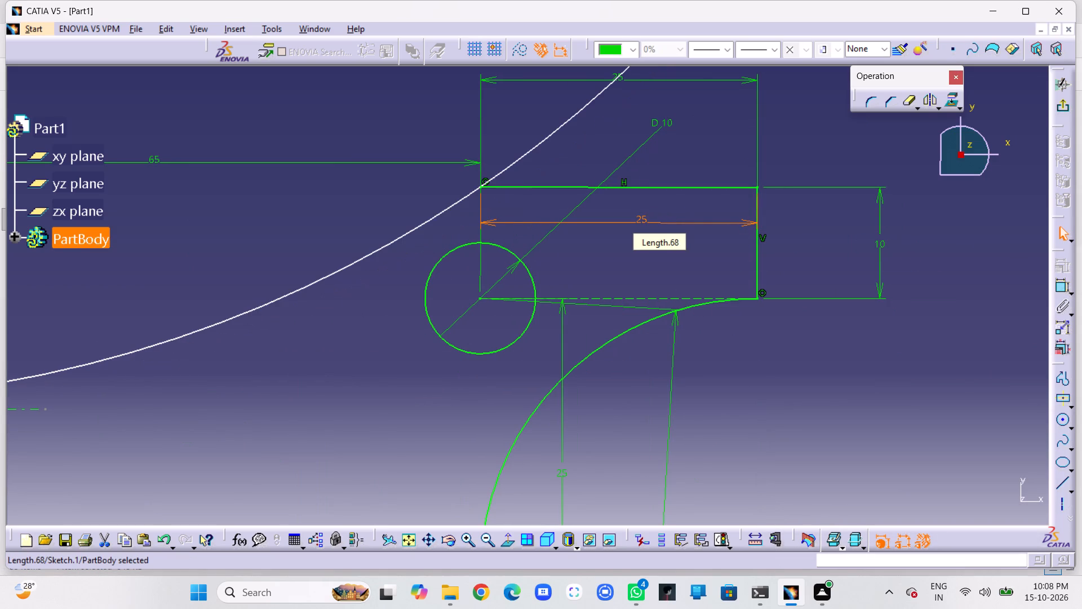
click(664, 243)
Shift the large circle slightly and apply a tangency constraint between it and the R3 corner hole's horizontal axis.
middle_drag(587, 249, 979, 249)
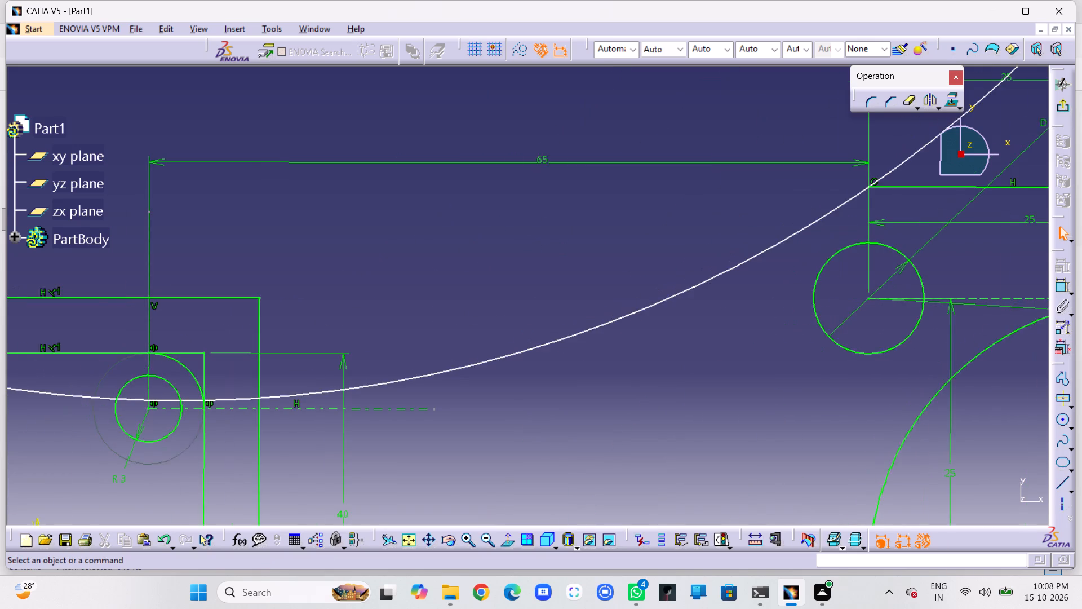
middle_drag(979, 249, 983, 249)
middle_drag(575, 375, 756, 372)
drag(658, 362, 624, 342)
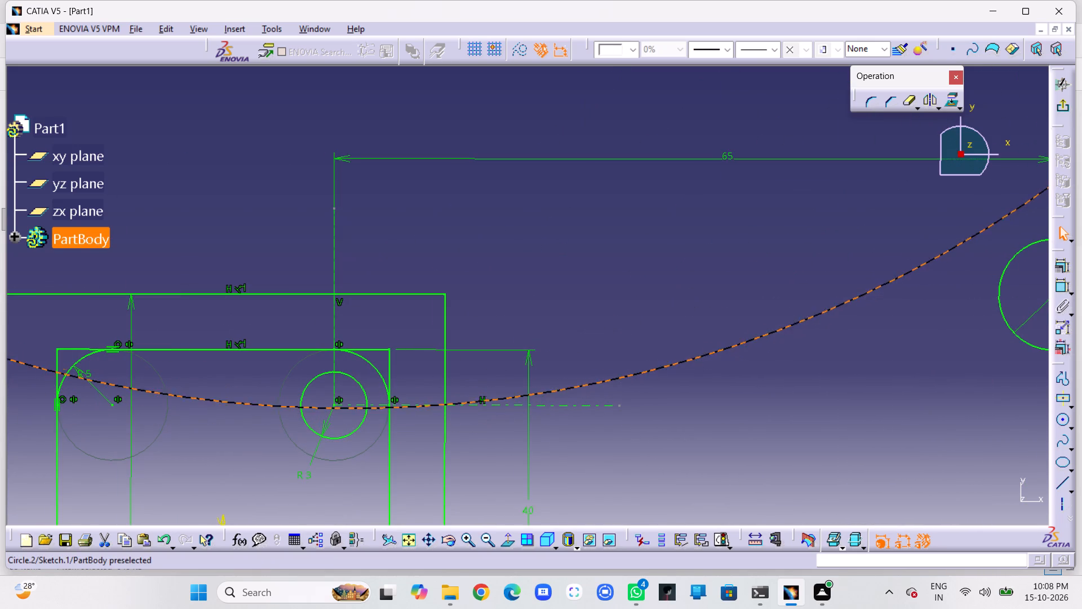
drag(624, 342, 640, 337)
click(649, 372)
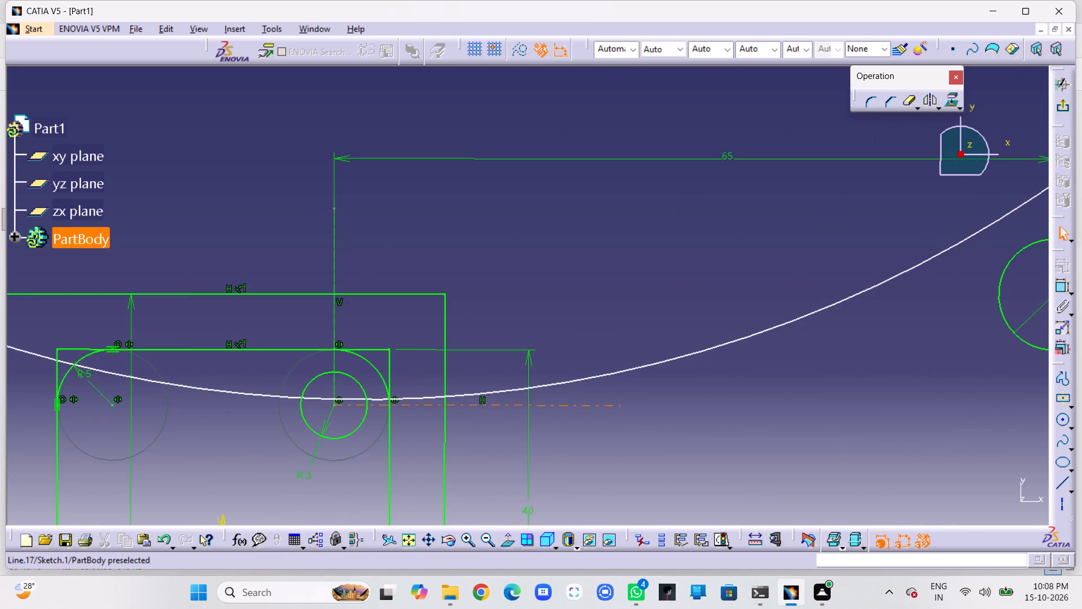
click(460, 407)
ctrl+click(465, 394)
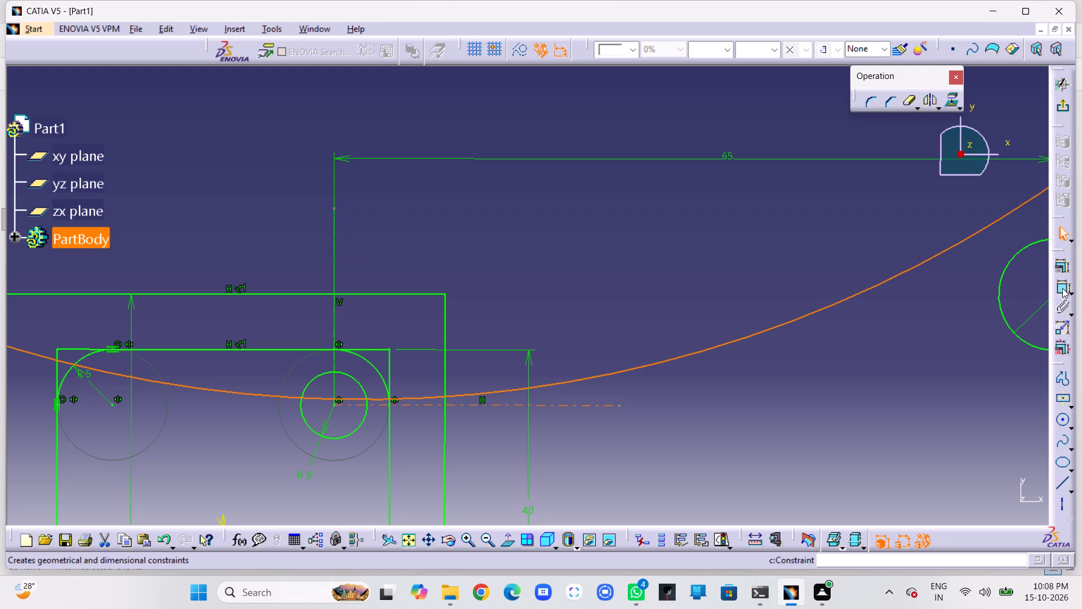
click(1061, 271)
click(968, 400)
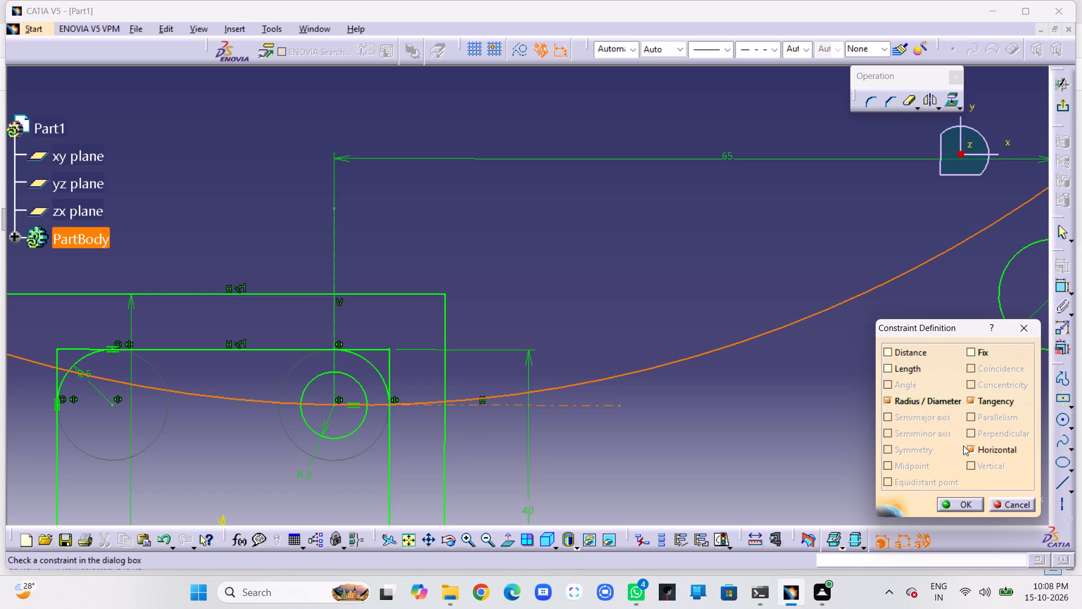
click(970, 506)
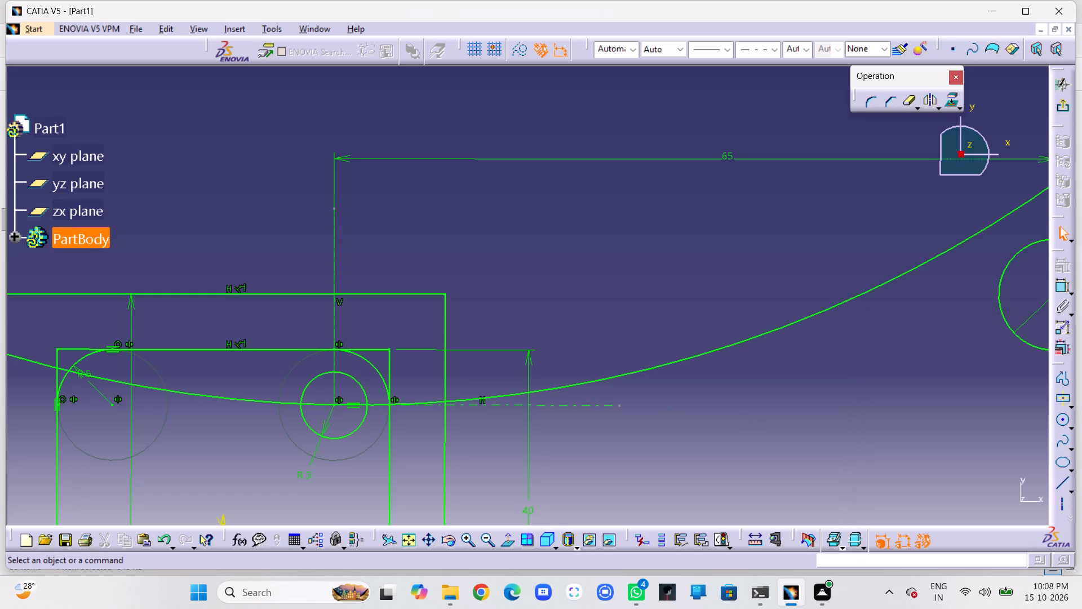
click(681, 438)
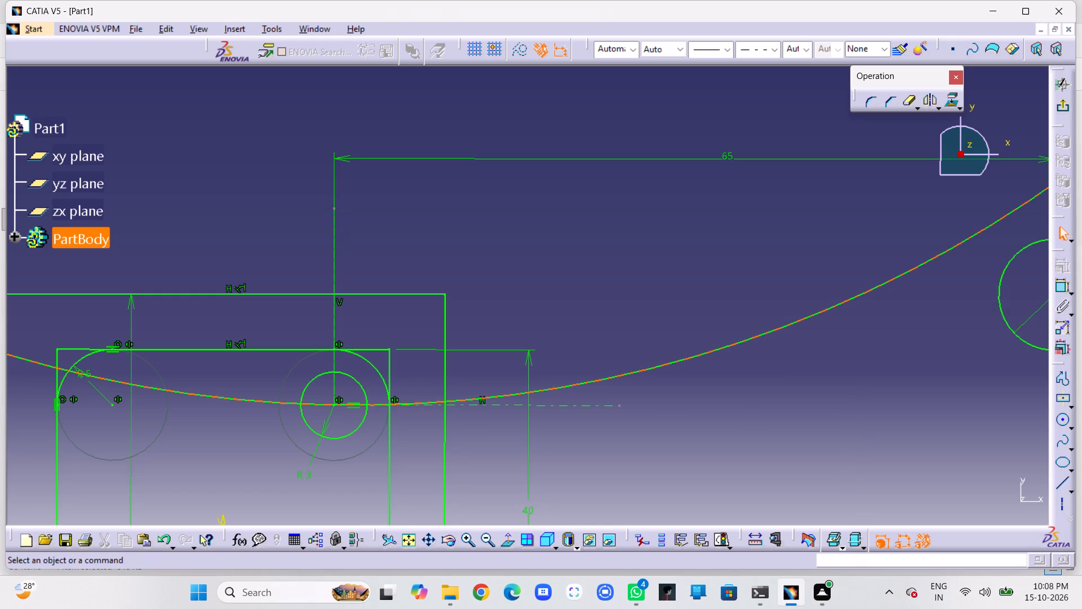
Quick Trim the large circle to leave only the arc from the outer rectangle's side to the upper horizontal line's endpoint.
double_click(907, 100)
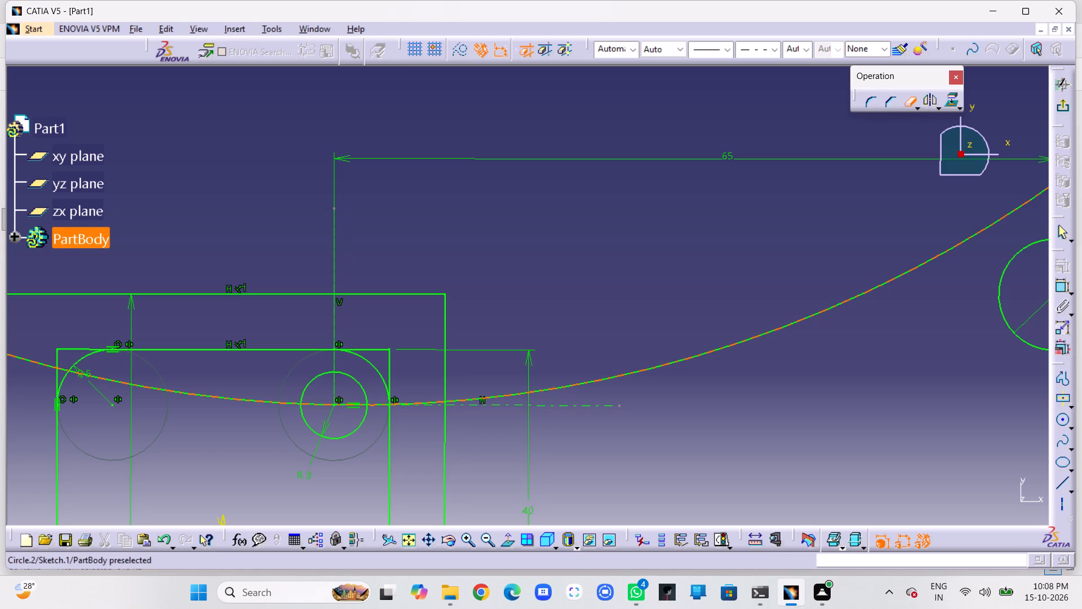
click(418, 404)
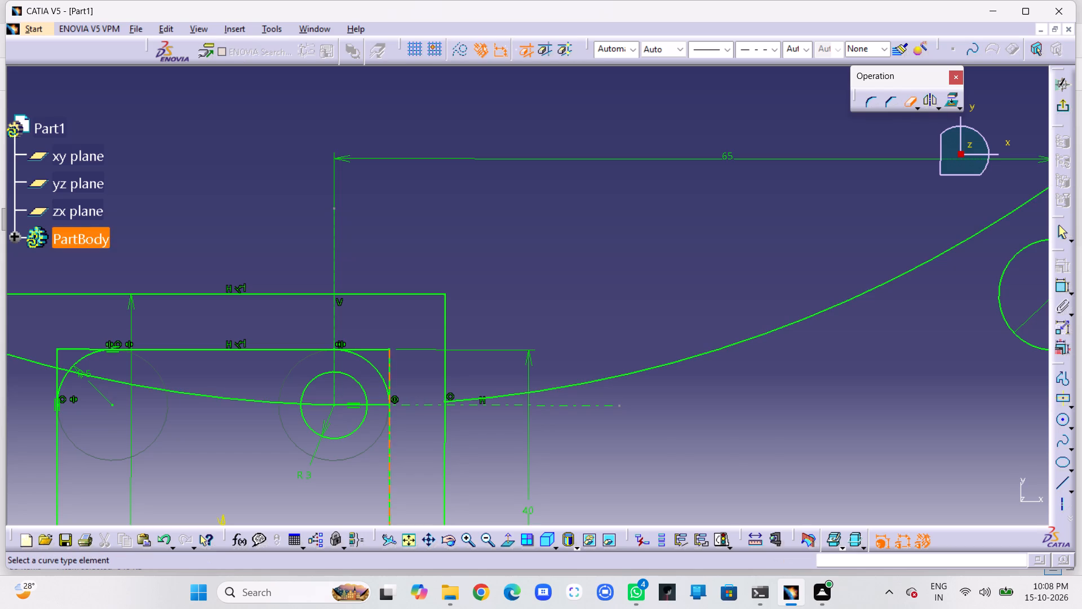
click(377, 406)
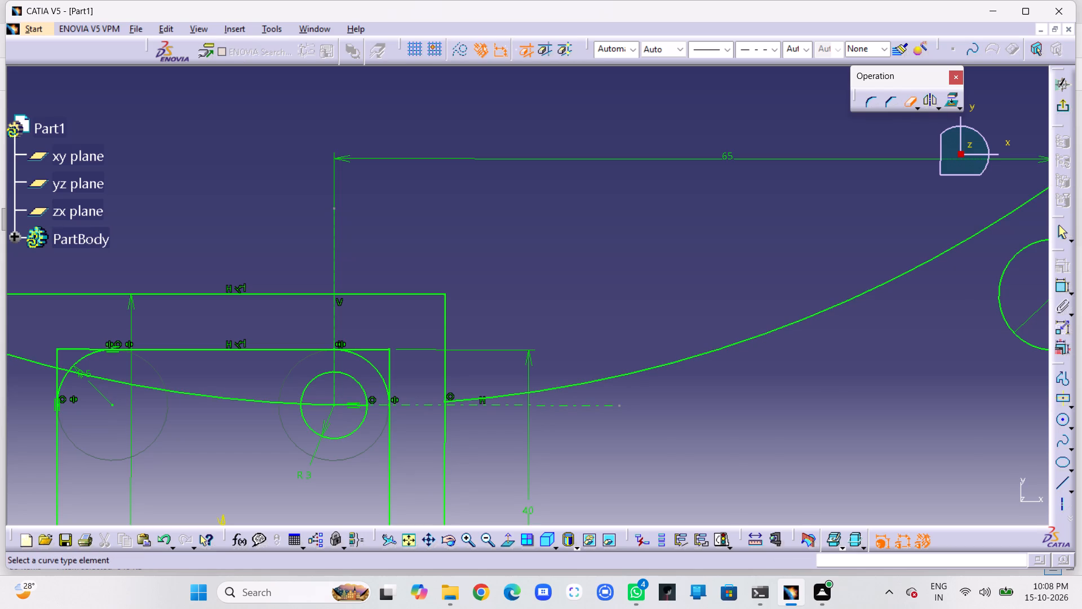
click(343, 406)
click(323, 407)
click(272, 401)
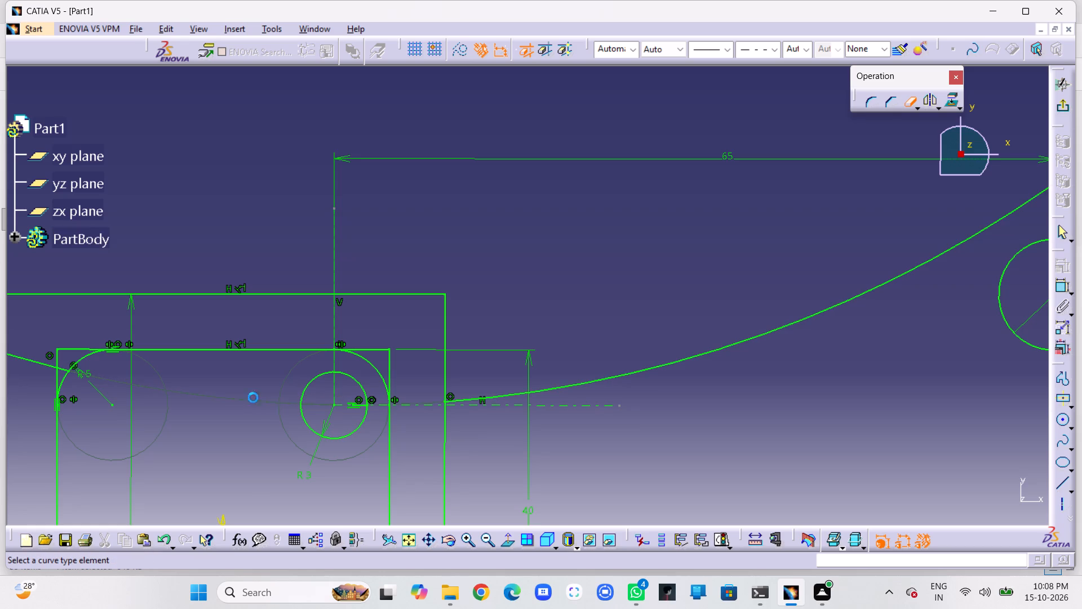
click(61, 370)
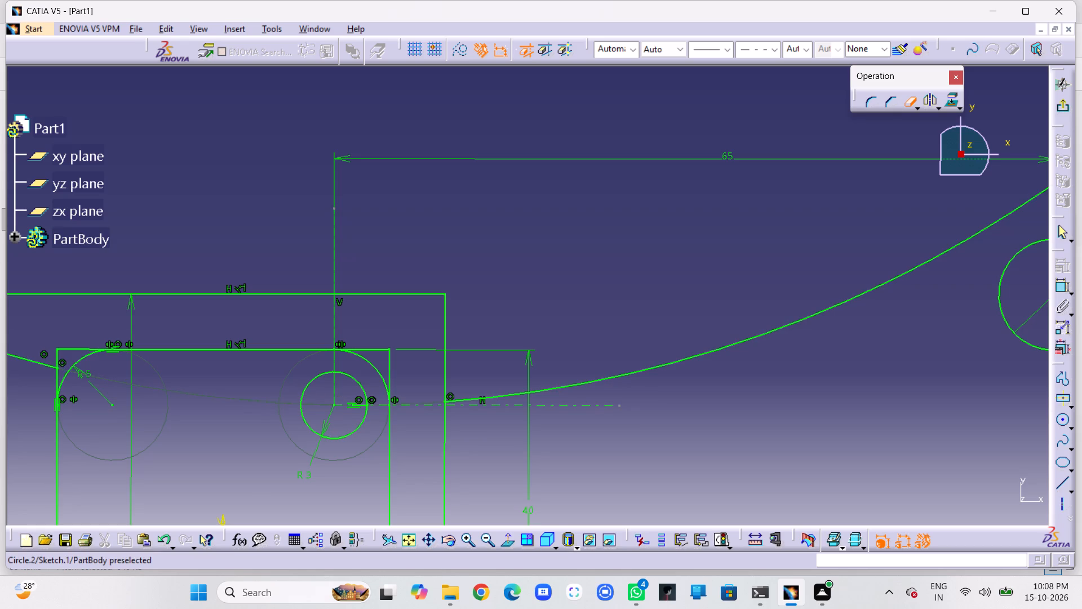
click(45, 365)
middle_drag(107, 317, 335, 325)
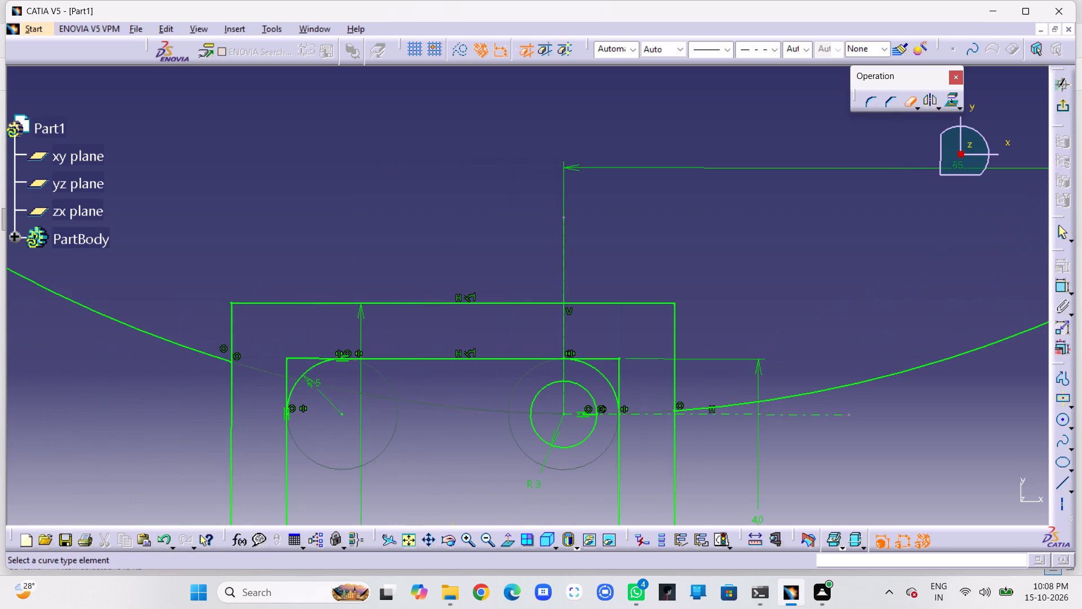
click(176, 341)
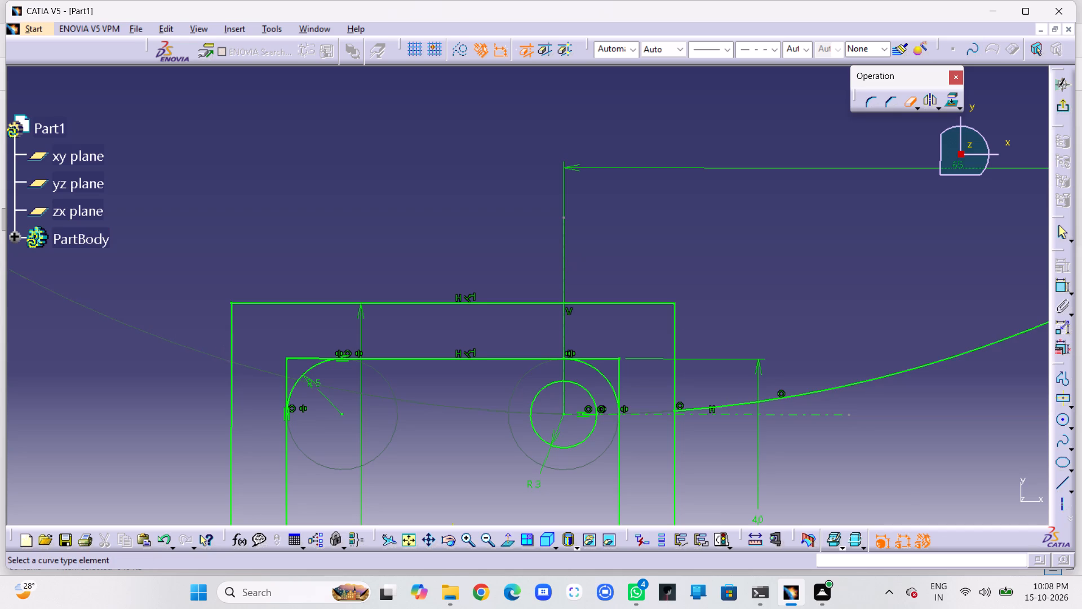
Examine the trimmed arc where it meets the outer rectangle and upper fork arm, and the outline of the lower fork half.
middle_drag(837, 290, 857, 402)
right_click(841, 290)
middle_drag(683, 333, 590, 273)
right_click(583, 334)
middle_drag(576, 276, 474, 138)
middle_click(474, 138)
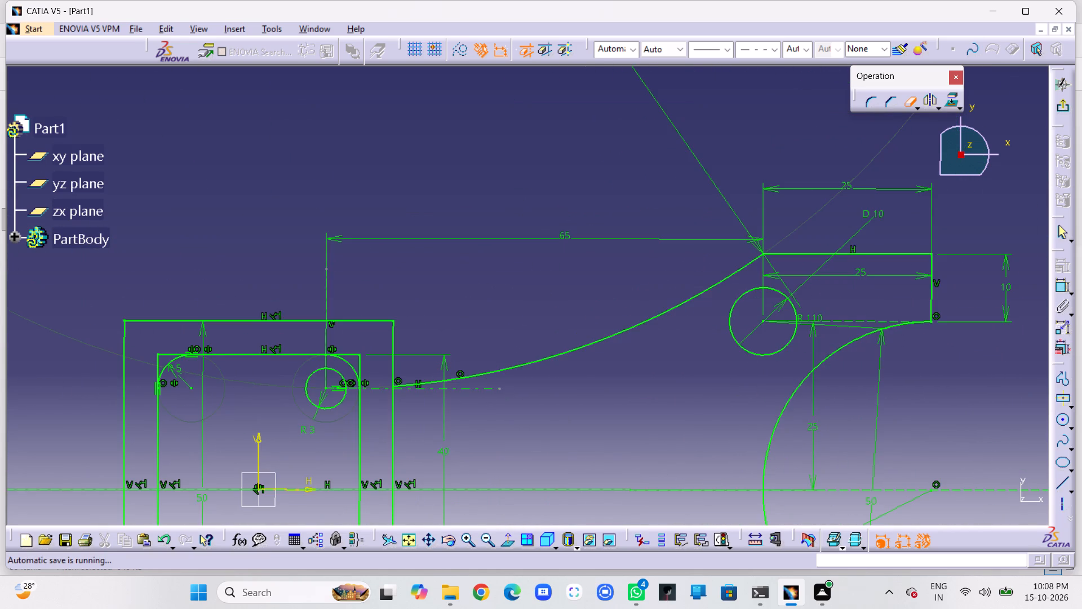
middle_drag(574, 400, 530, 320)
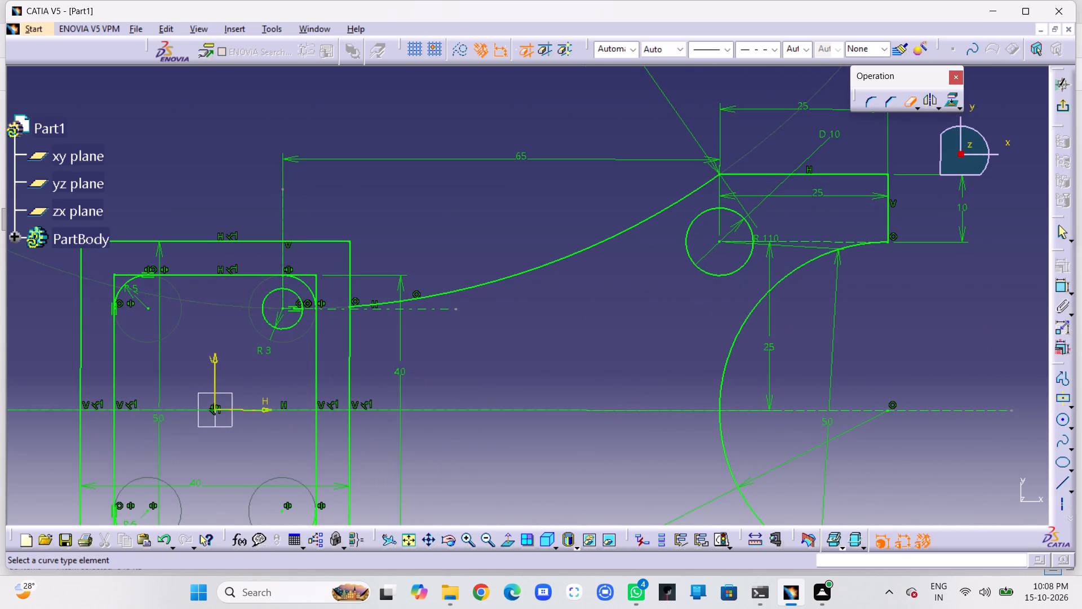
key(Escape)
middle_drag(575, 327, 575, 275)
middle_click(575, 273)
middle_click(575, 267)
middle_click(575, 260)
middle_drag(575, 246, 575, 239)
middle_click(575, 234)
middle_click(575, 234)
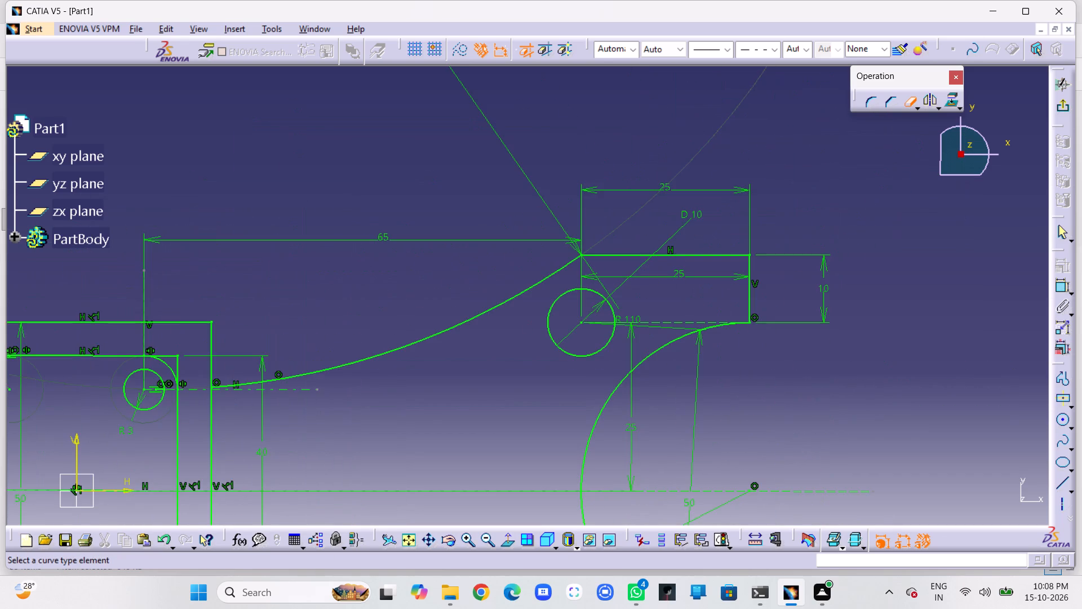
middle_drag(487, 434, 713, 141)
middle_drag(613, 172, 469, 283)
right_click(468, 273)
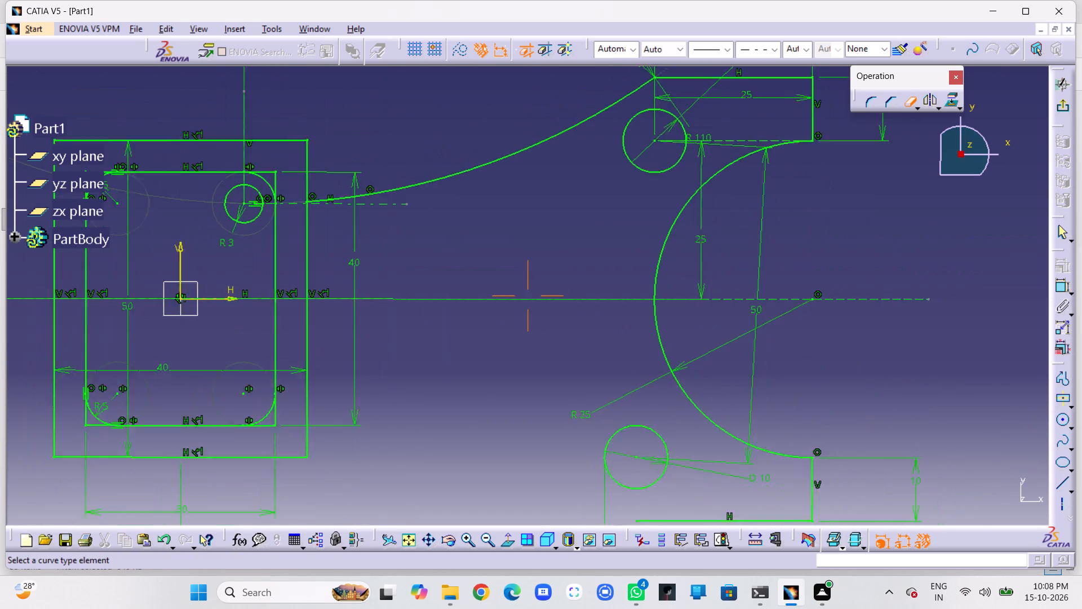
middle_drag(469, 283, 471, 289)
middle_drag(487, 248, 487, 242)
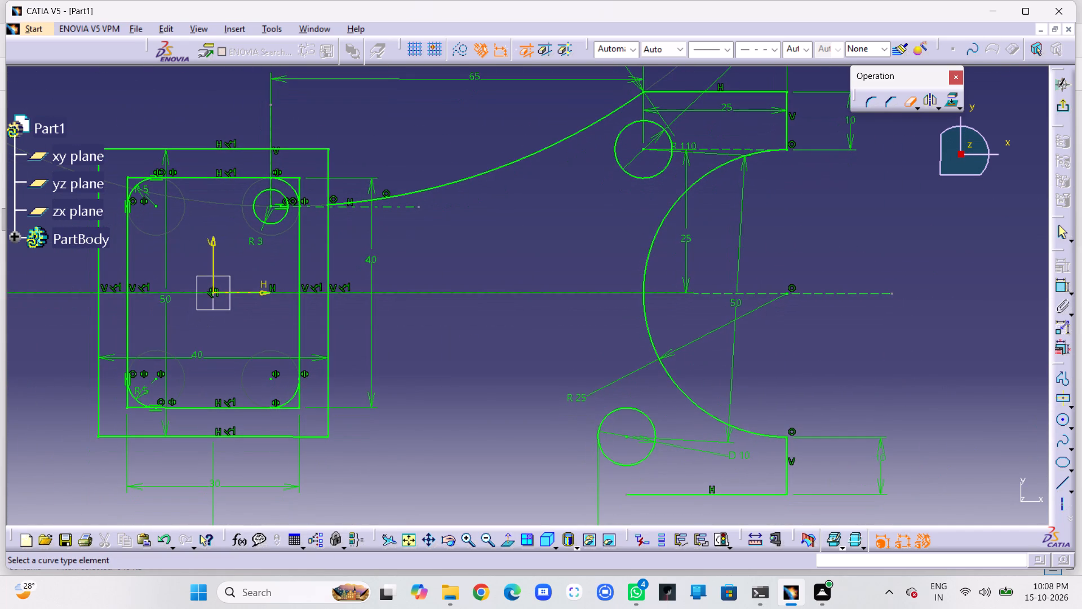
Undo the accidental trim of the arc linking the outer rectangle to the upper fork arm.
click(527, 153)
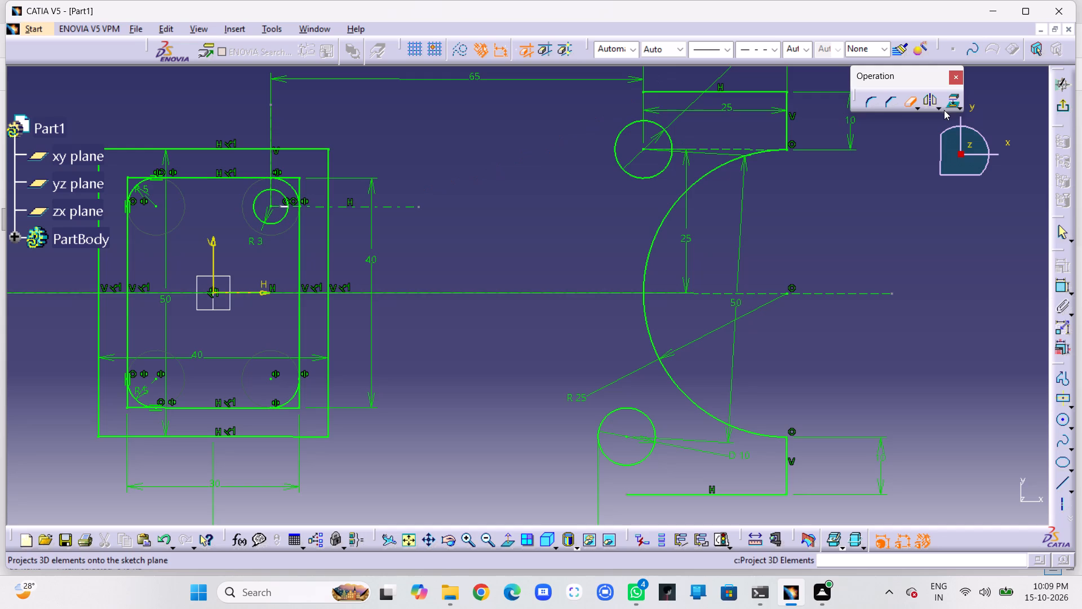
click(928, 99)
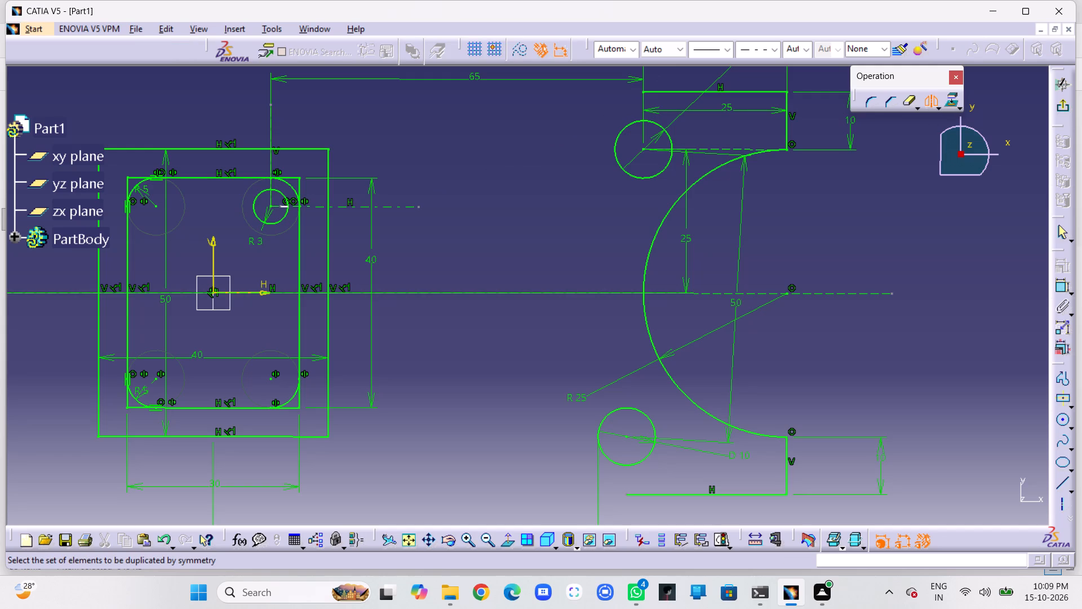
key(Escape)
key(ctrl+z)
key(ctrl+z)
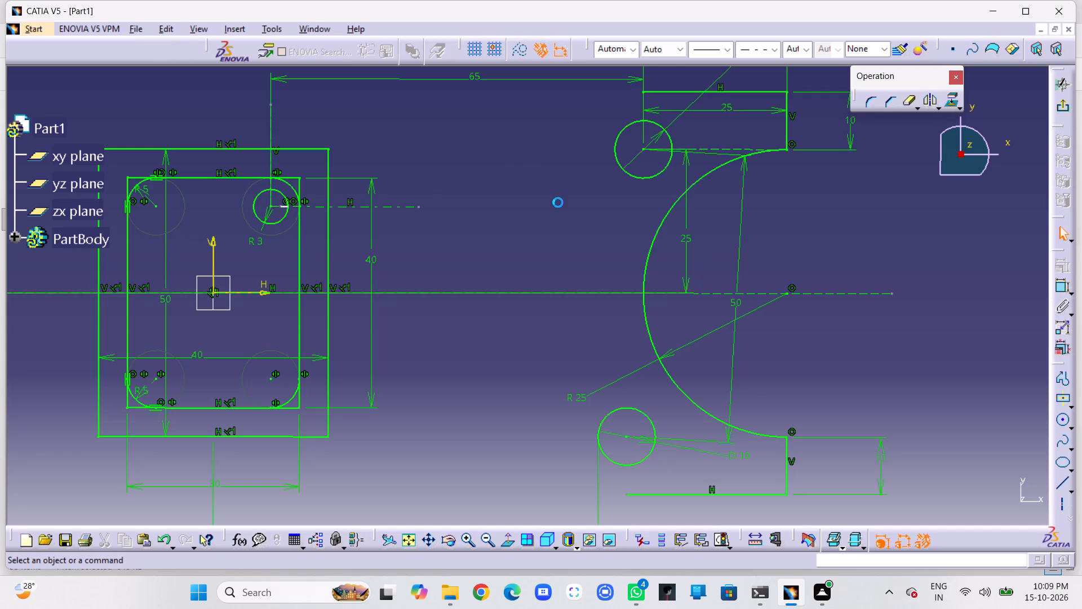
Mirror the R110 connecting arc about the horizontal centreline through the sketch origin.
click(541, 150)
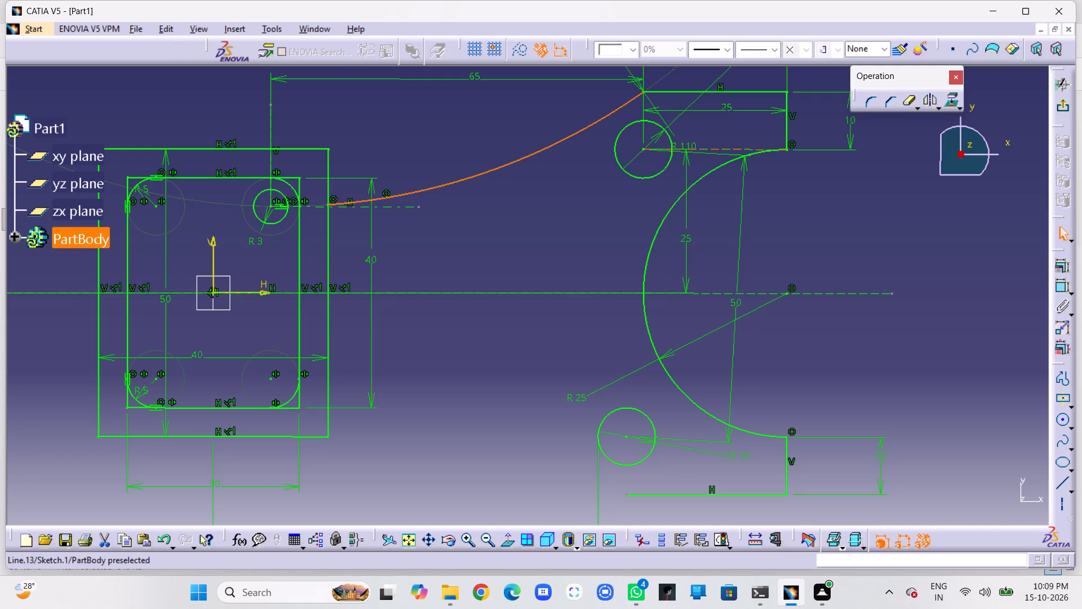
click(933, 101)
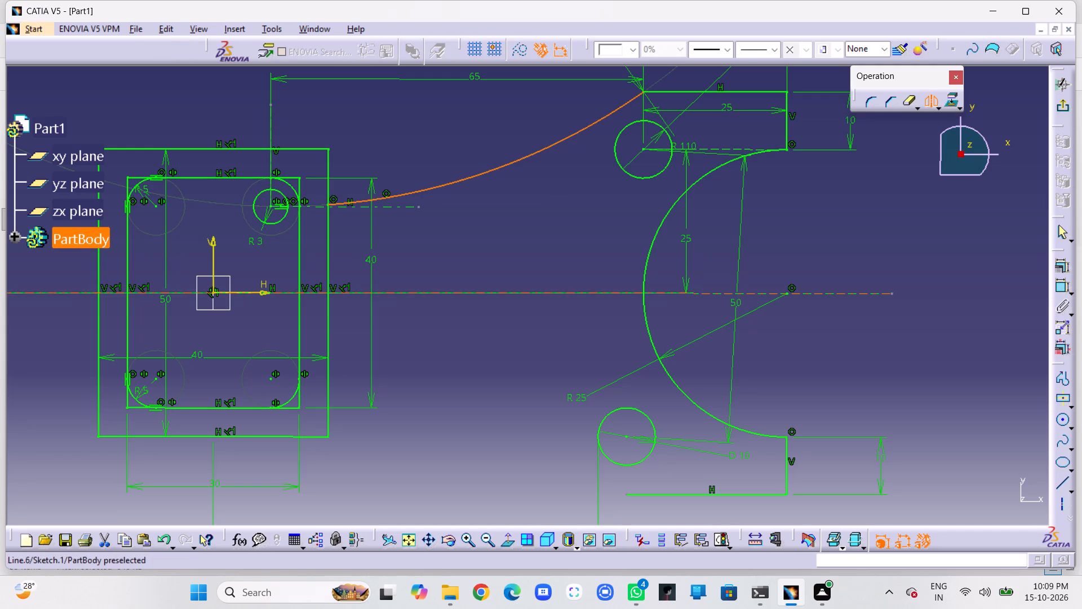
click(671, 294)
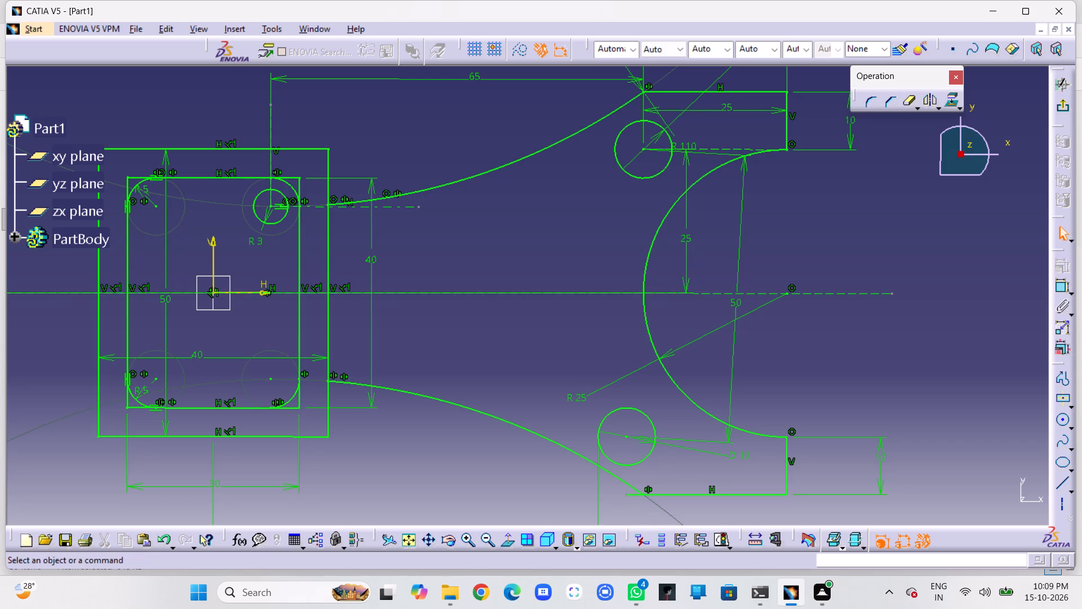
click(875, 336)
middle_drag(867, 386, 898, 213)
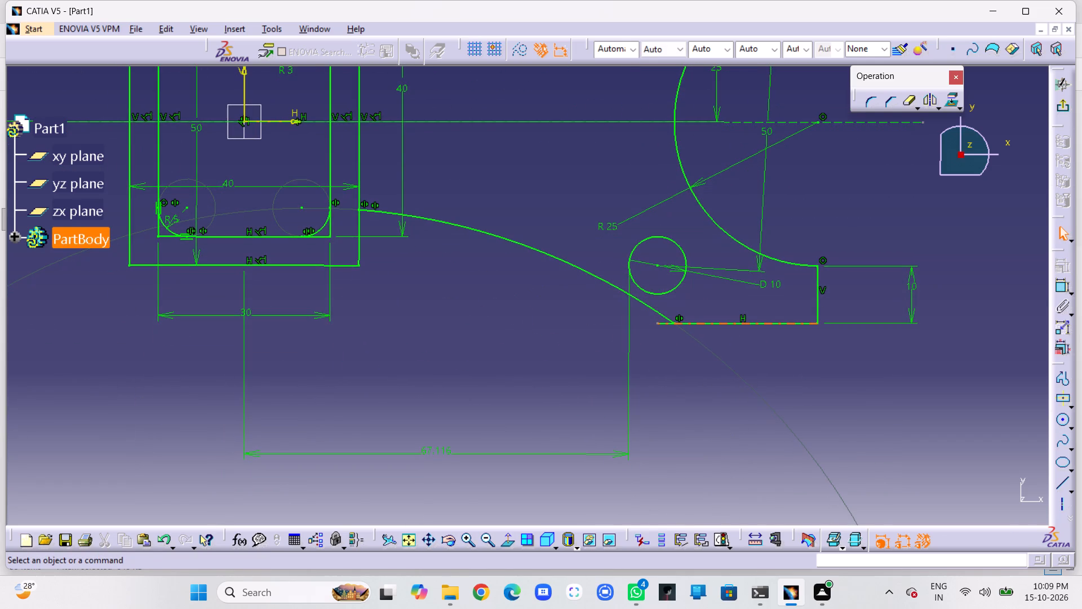
Dimension the length of the lower fork arm's bottom horizontal line and set it to 25 mm.
click(772, 323)
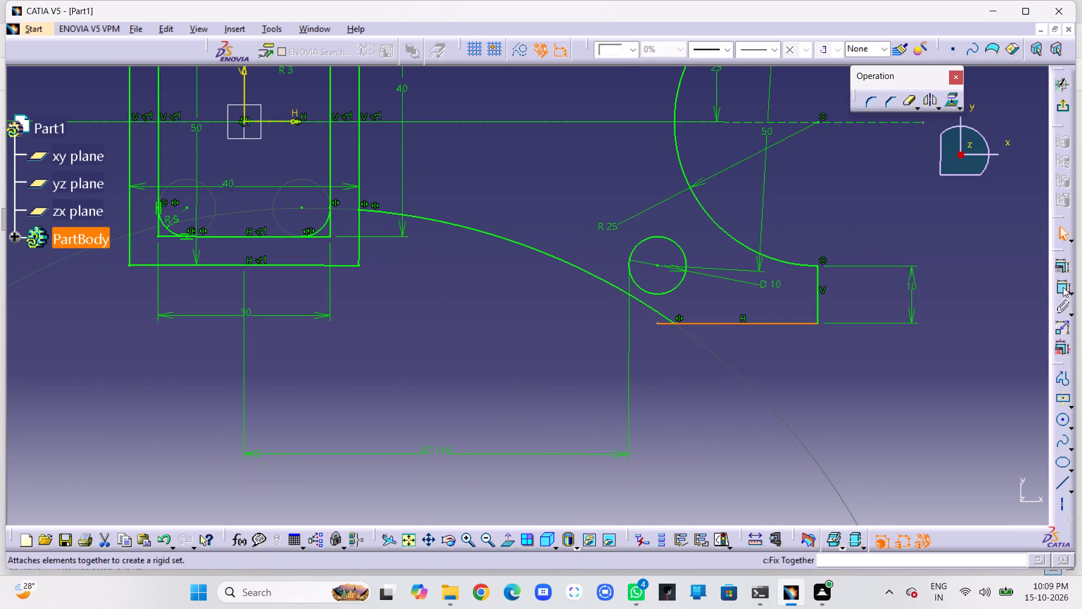
click(1063, 287)
click(745, 372)
double_click(746, 369)
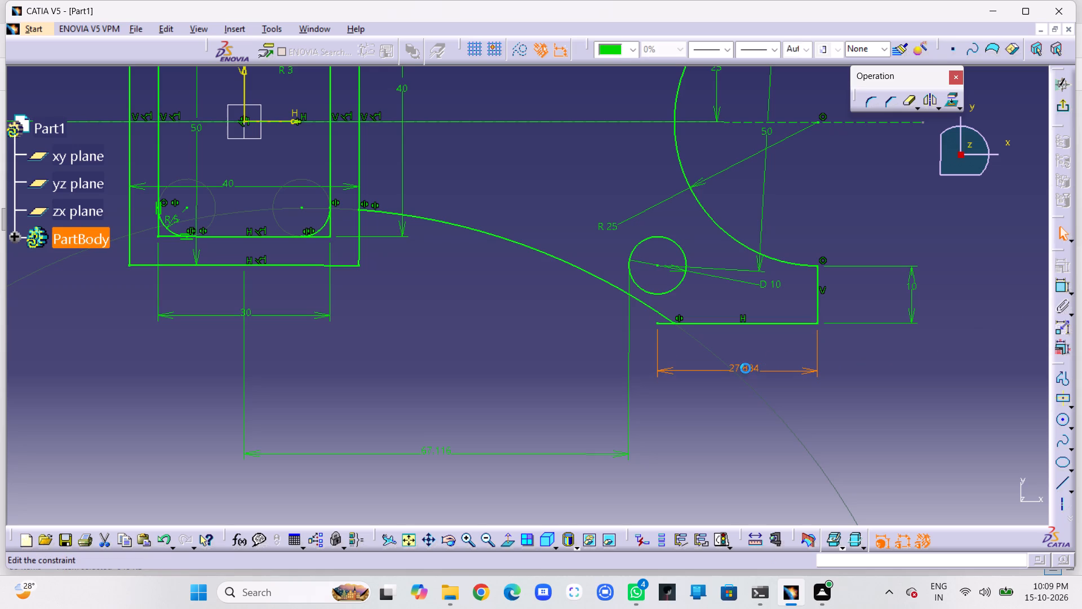
text(25)
key(Return)
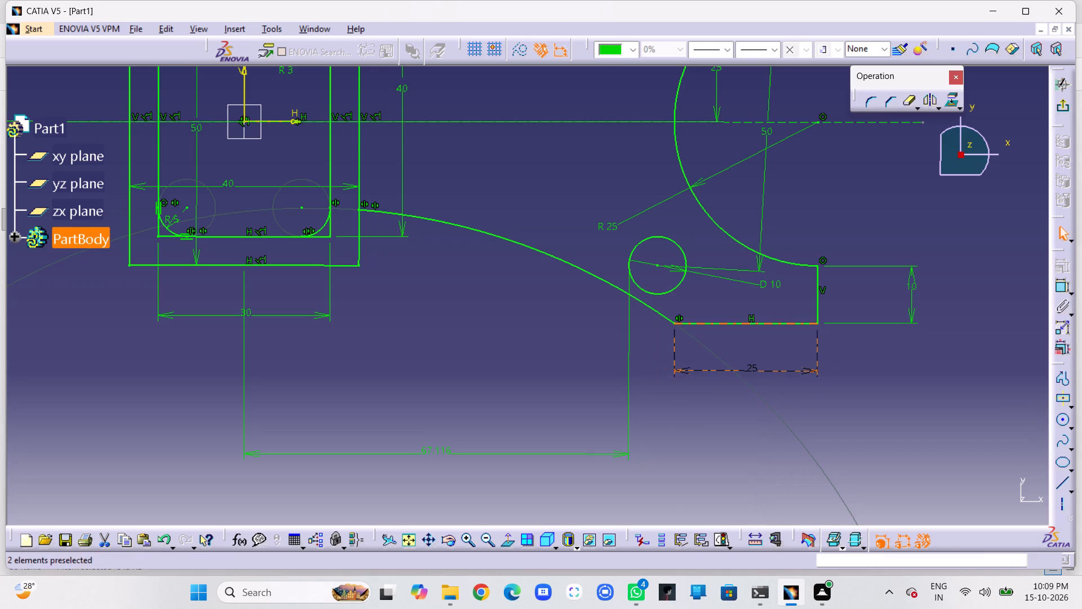
click(851, 338)
Examine the corner where the lower connecting arc meets the fork arm, the nested rectangles, and the area between them and the fork.
middle_drag(850, 338, 866, 196)
right_click(850, 338)
middle_drag(809, 354, 128, 180)
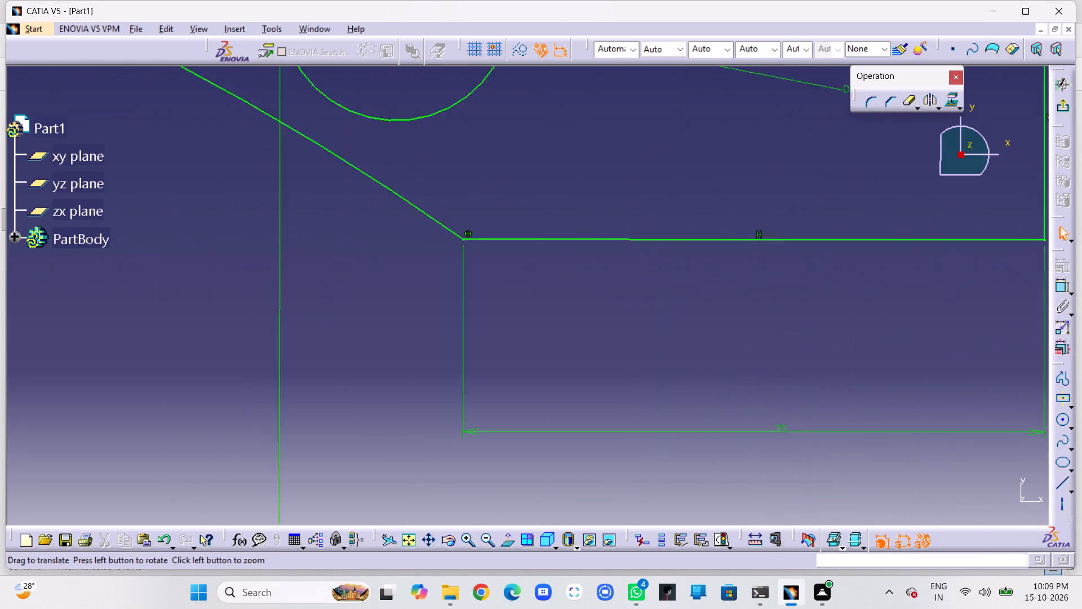
middle_drag(128, 180, 299, 373)
right_click(285, 165)
middle_drag(475, 334, 598, 373)
middle_drag(421, 280, 565, 276)
right_click(556, 366)
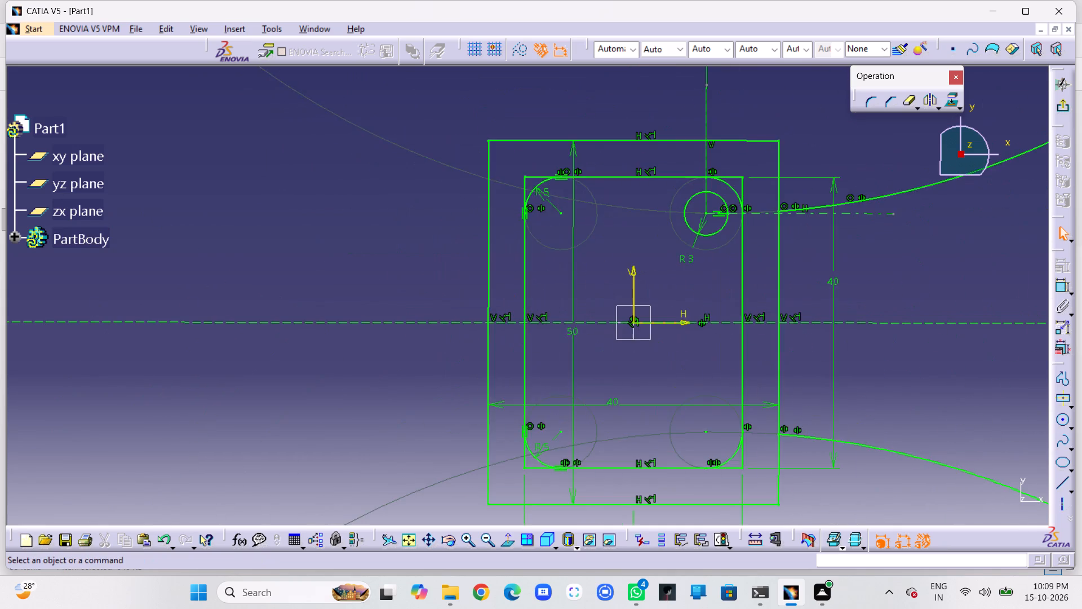
middle_drag(725, 306, 304, 306)
middle_click(304, 306)
middle_drag(518, 301, 465, 294)
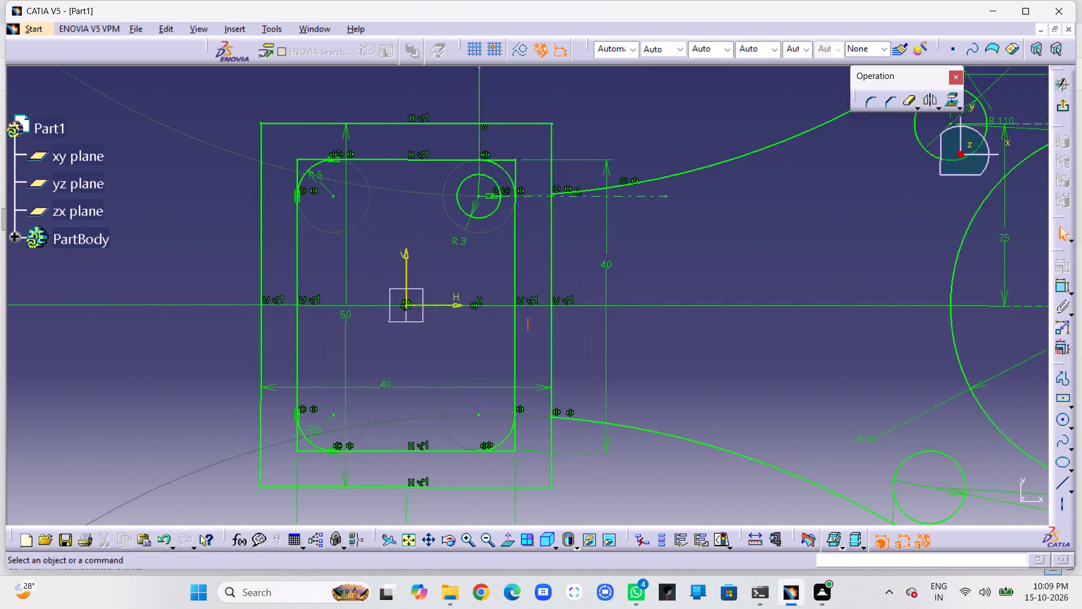
middle_drag(465, 294, 340, 296)
middle_drag(575, 304, 632, 305)
middle_drag(632, 305, 538, 314)
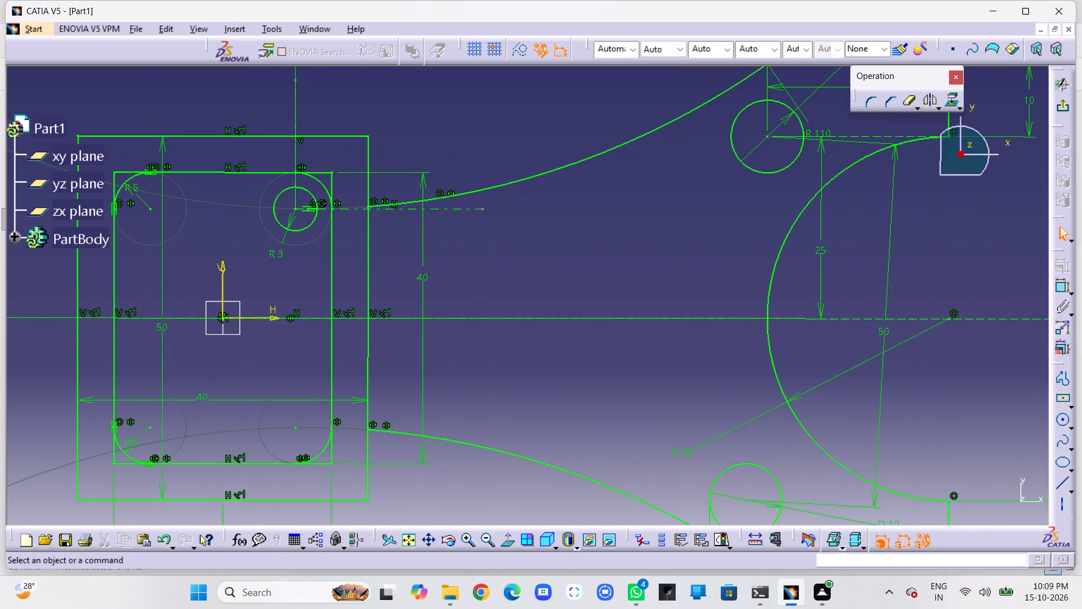
middle_drag(504, 313, 427, 281)
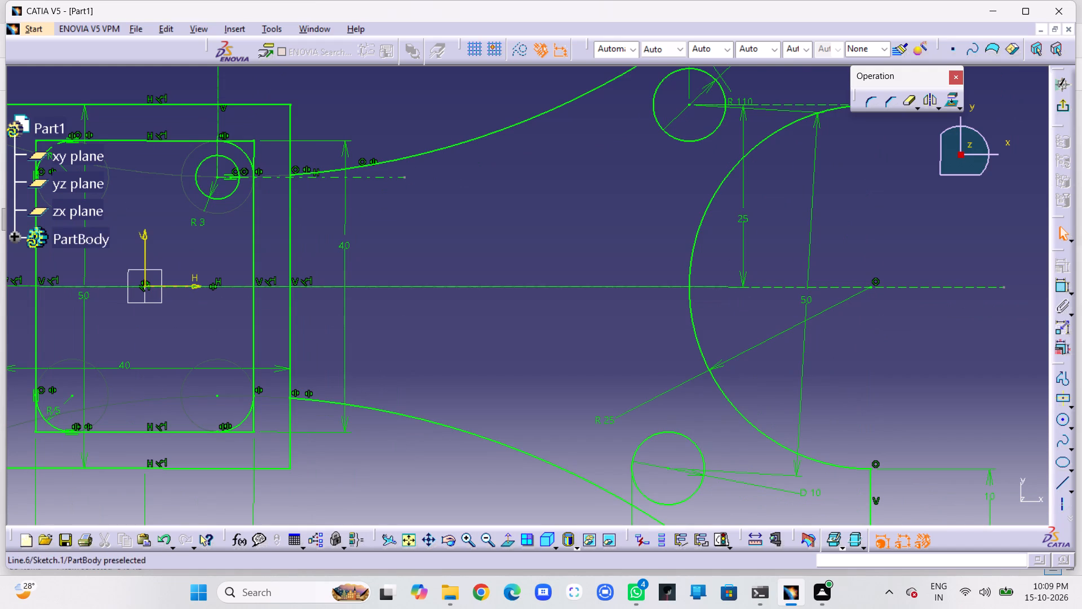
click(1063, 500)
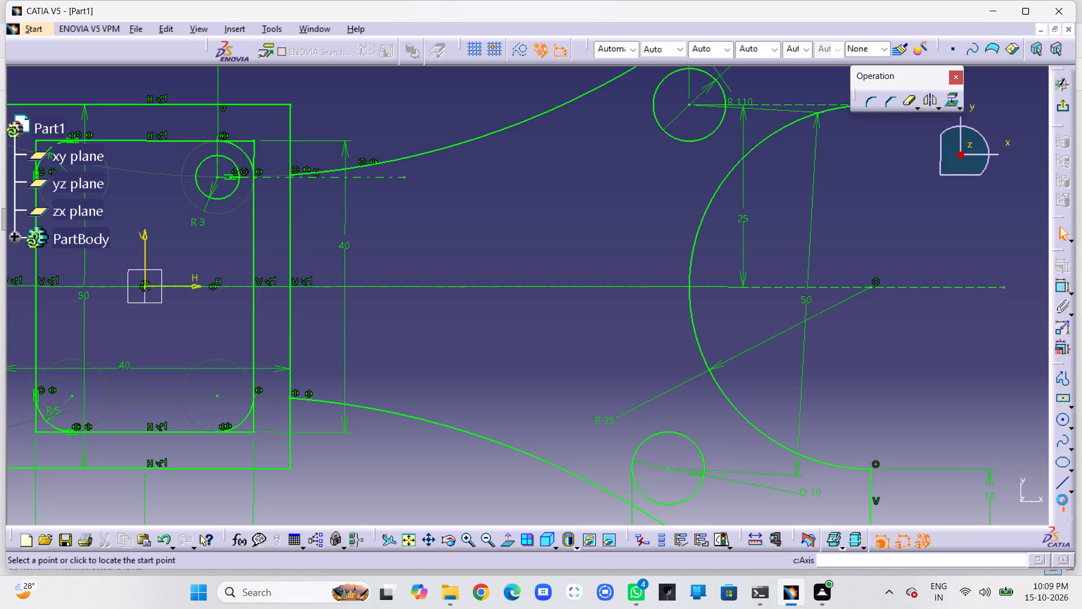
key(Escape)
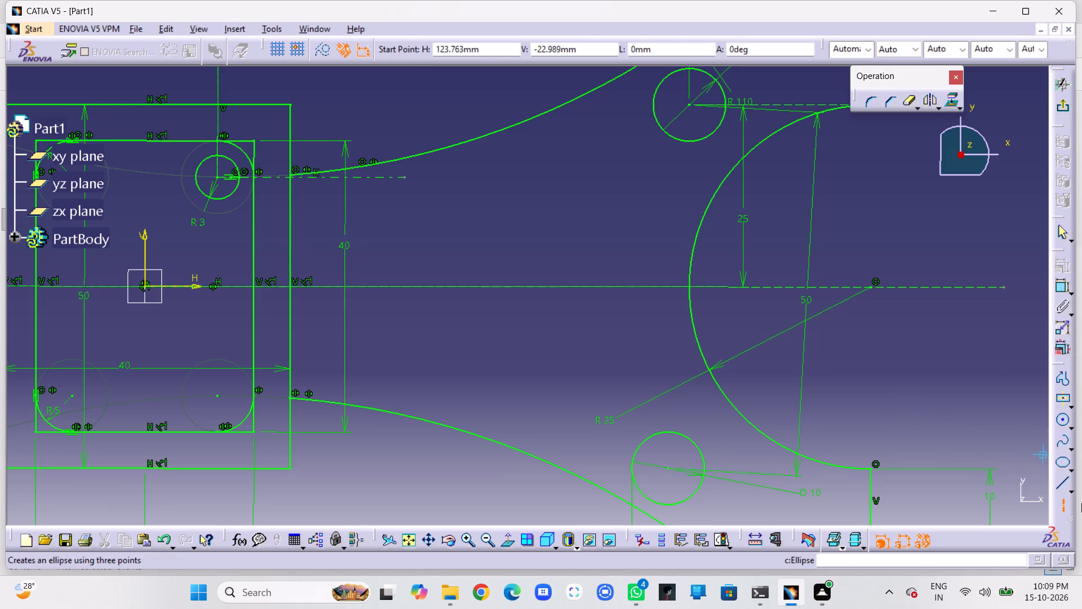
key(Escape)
Draw a symmetrically extended vertical line about 22 mm long, centred on the horizontal centreline about 59 mm from the origin, near the R25 arc.
click(1063, 484)
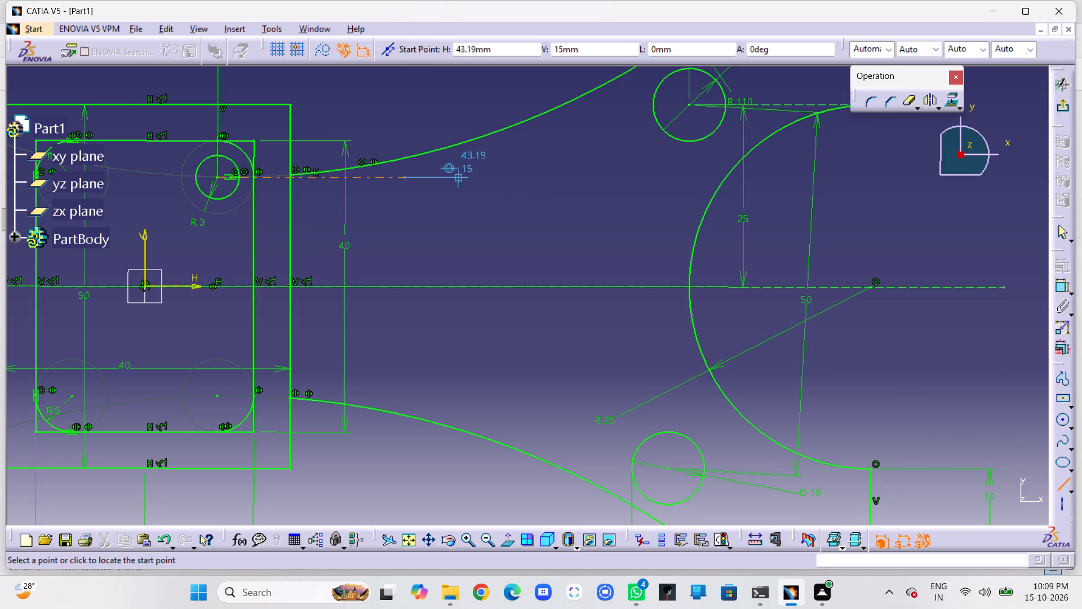
click(385, 51)
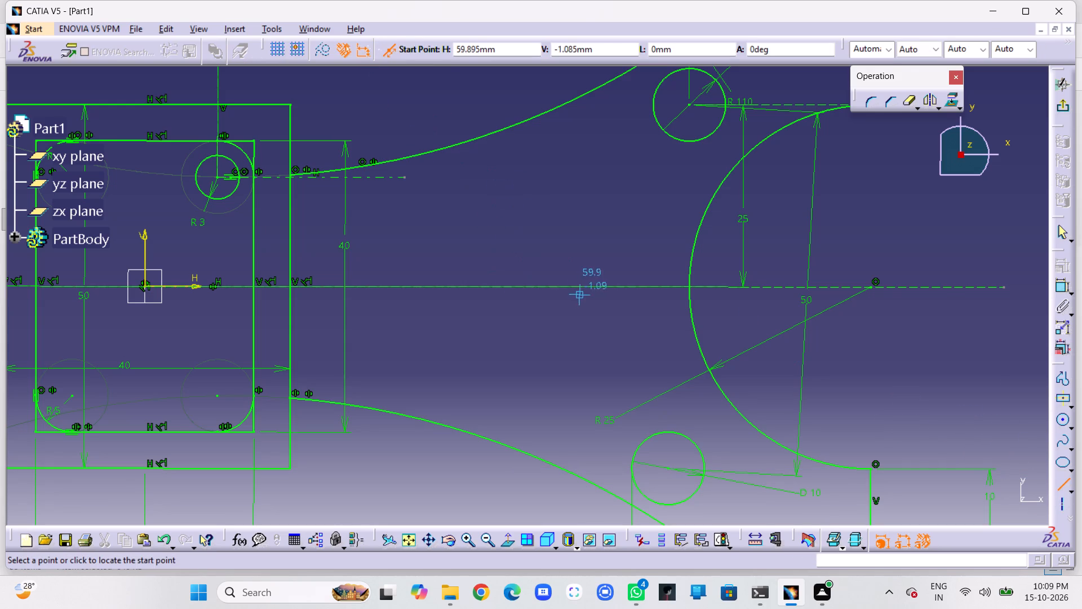
click(571, 286)
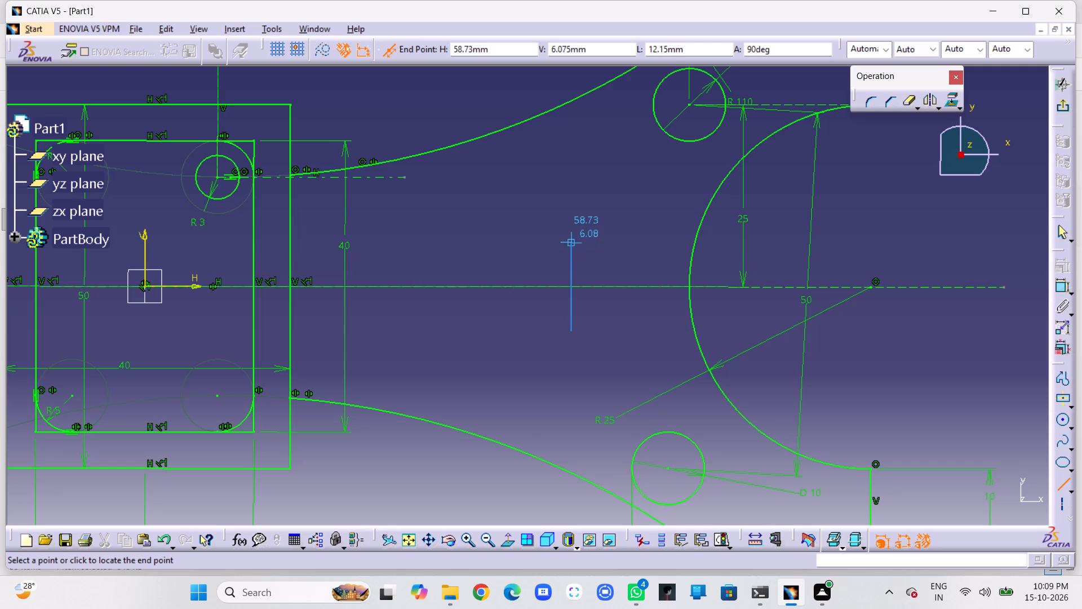
click(573, 205)
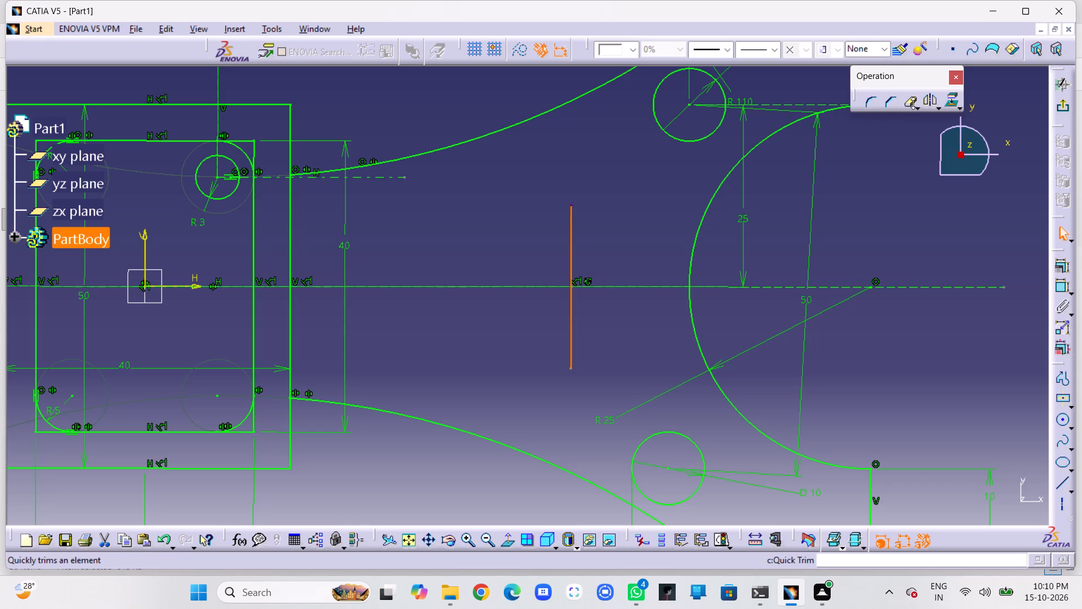
Dimension the length of the new vertical line near the R25 arc and set it to 11 mm.
click(1061, 285)
click(636, 267)
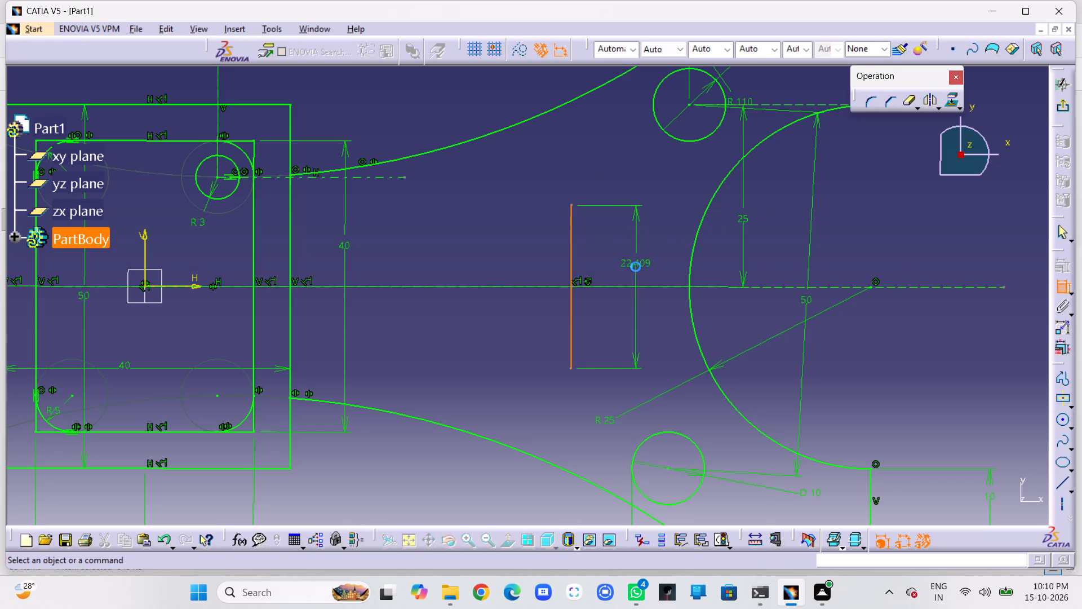
double_click(642, 262)
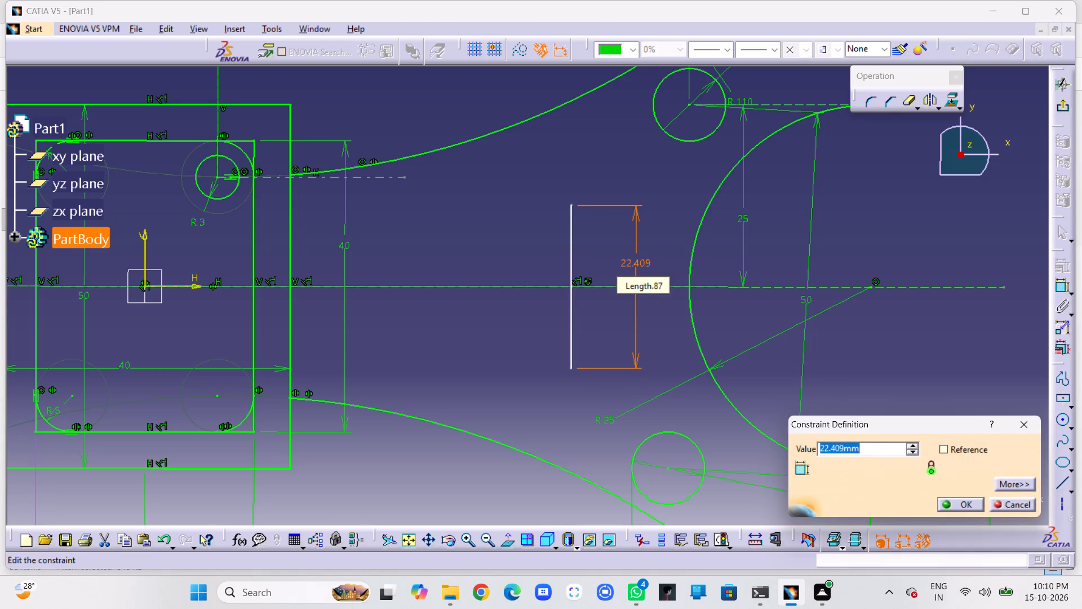
text(11)
key(Return)
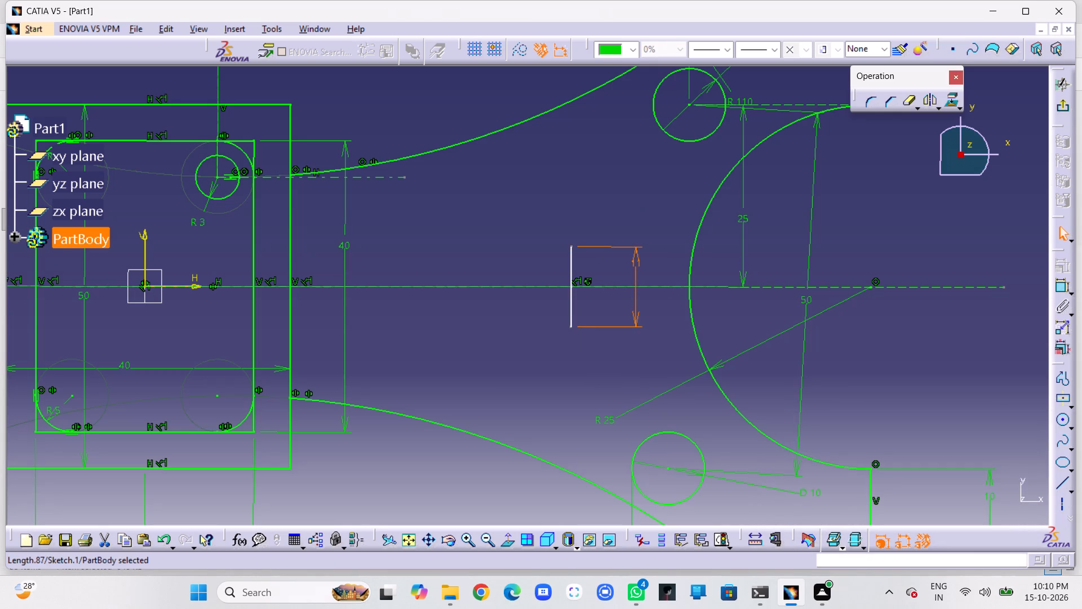
Set the length of the vertical line near the R25 arc to 20 mm and move its dimension text below the centreline.
double_click(638, 262)
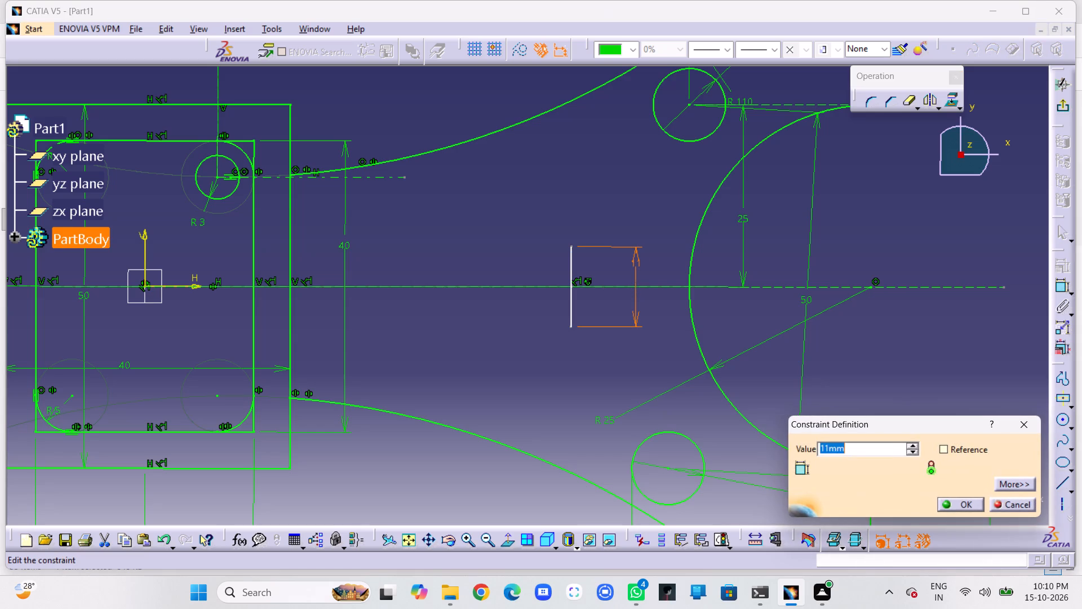
text(20)
key(Return)
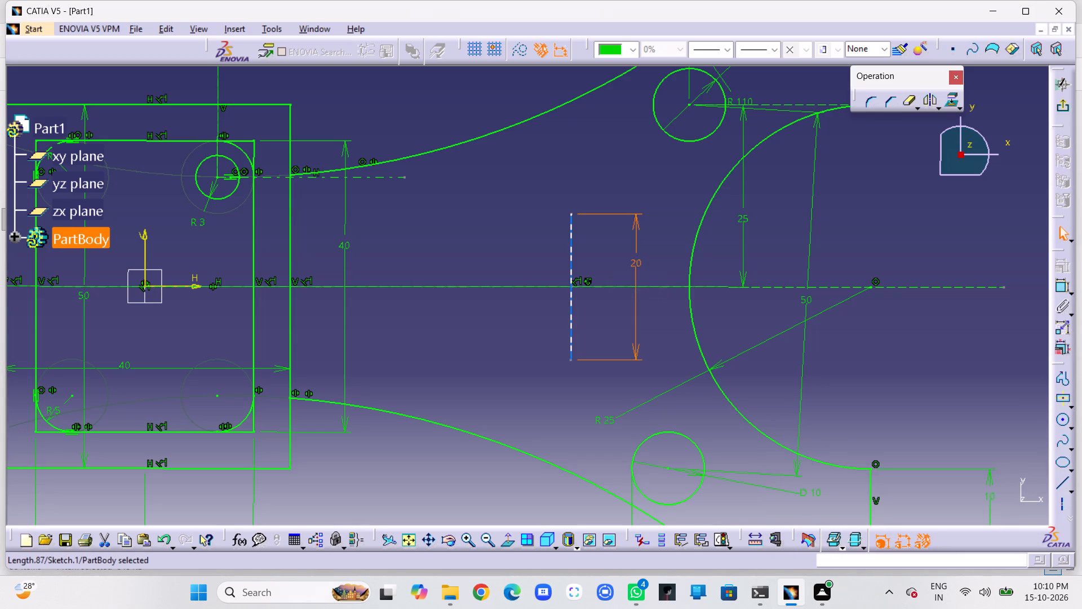
drag(637, 264, 638, 292)
click(651, 314)
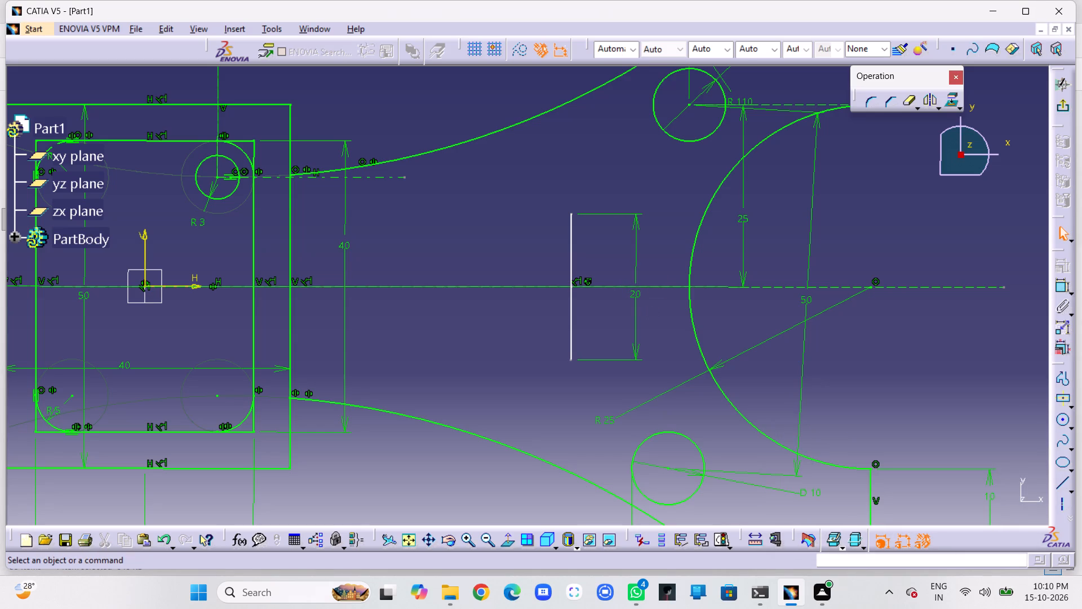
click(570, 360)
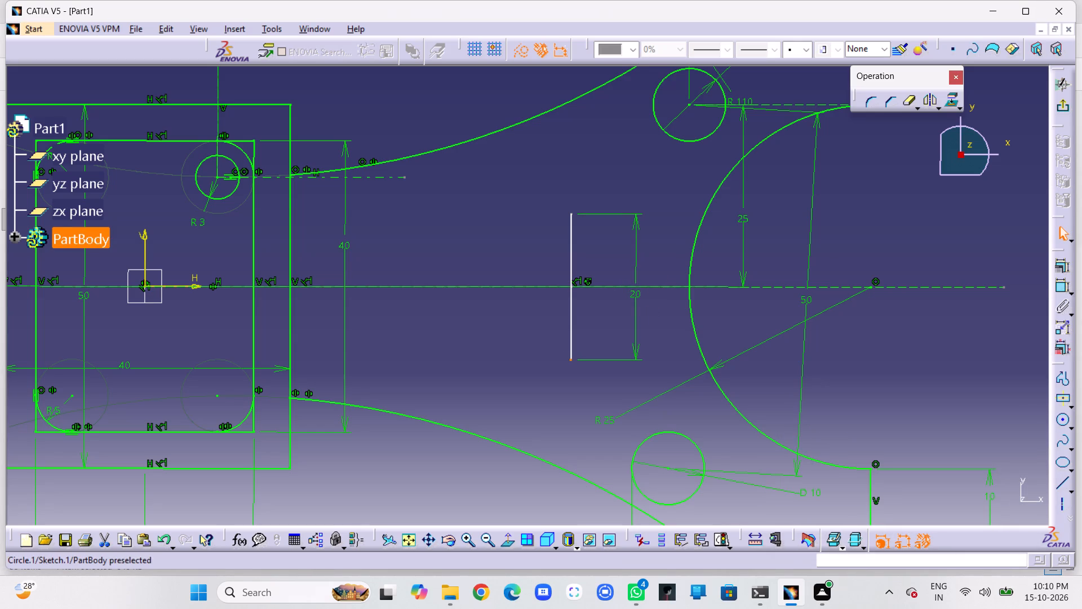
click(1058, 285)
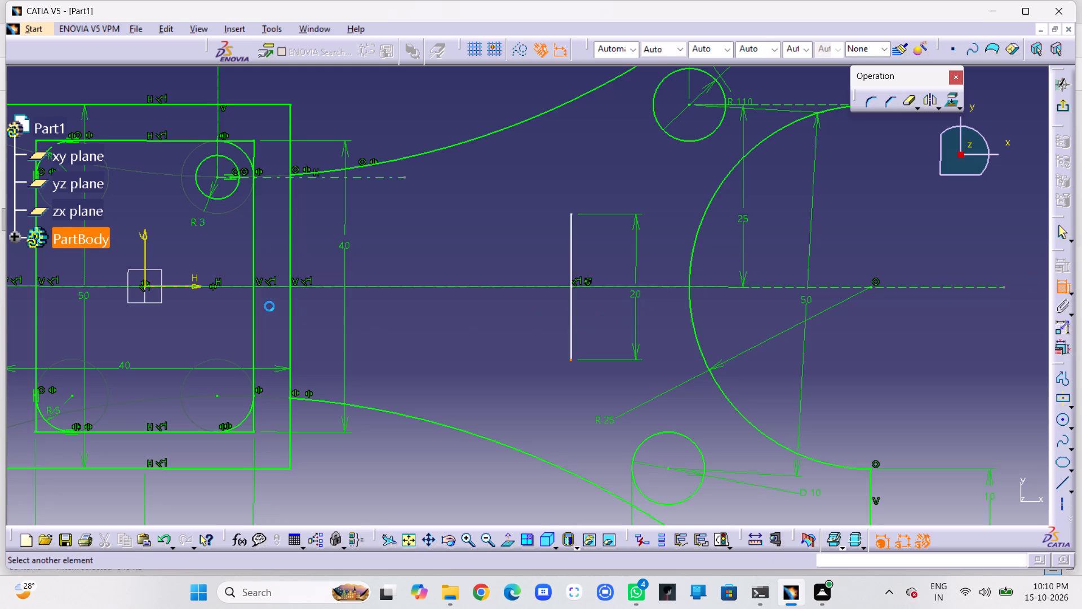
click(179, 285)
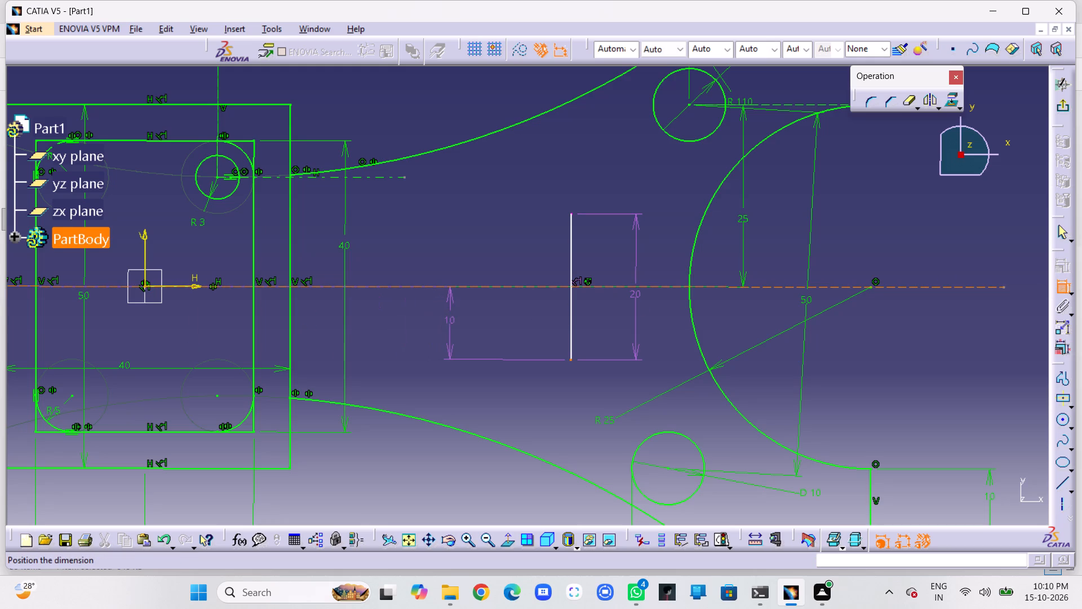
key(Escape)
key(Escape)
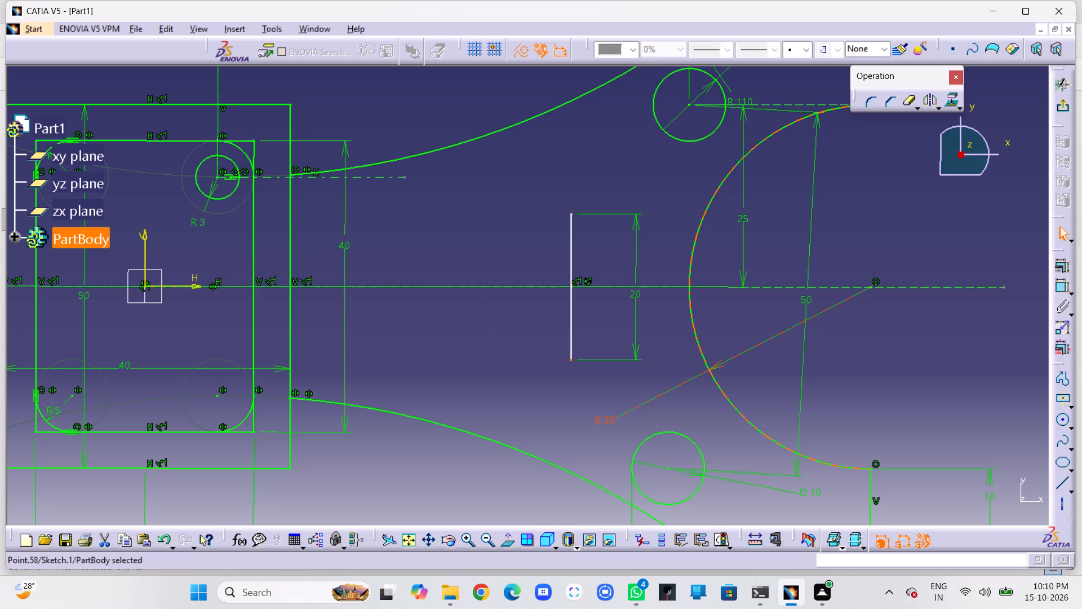
Draw a second symmetrically extended vertical line about 11 mm long, centred on the horizontal centreline about 33 mm from the origin, near the outer rectangle.
click(1060, 483)
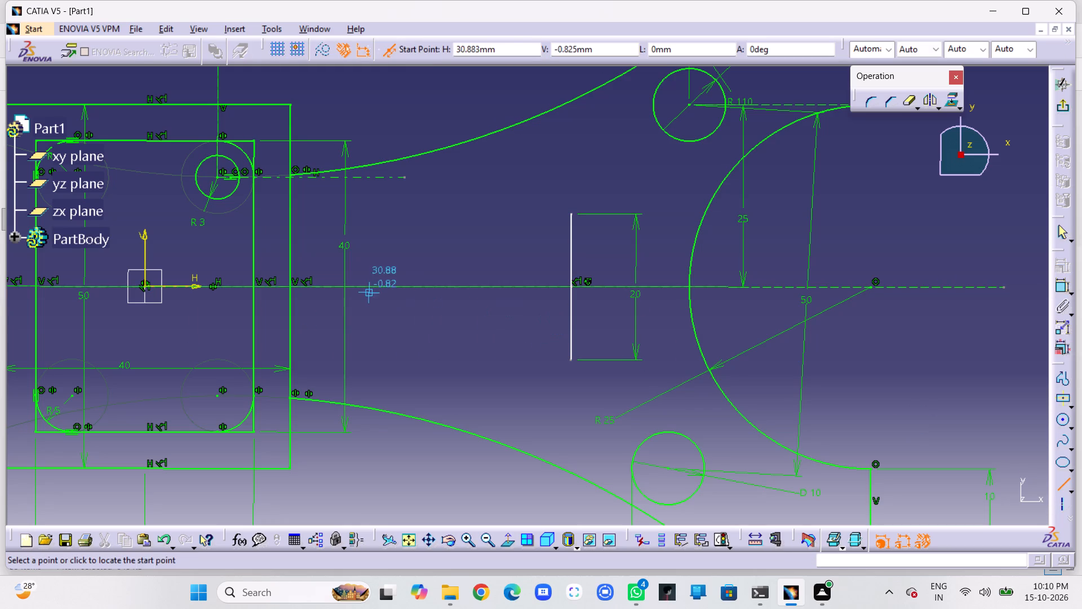
click(387, 286)
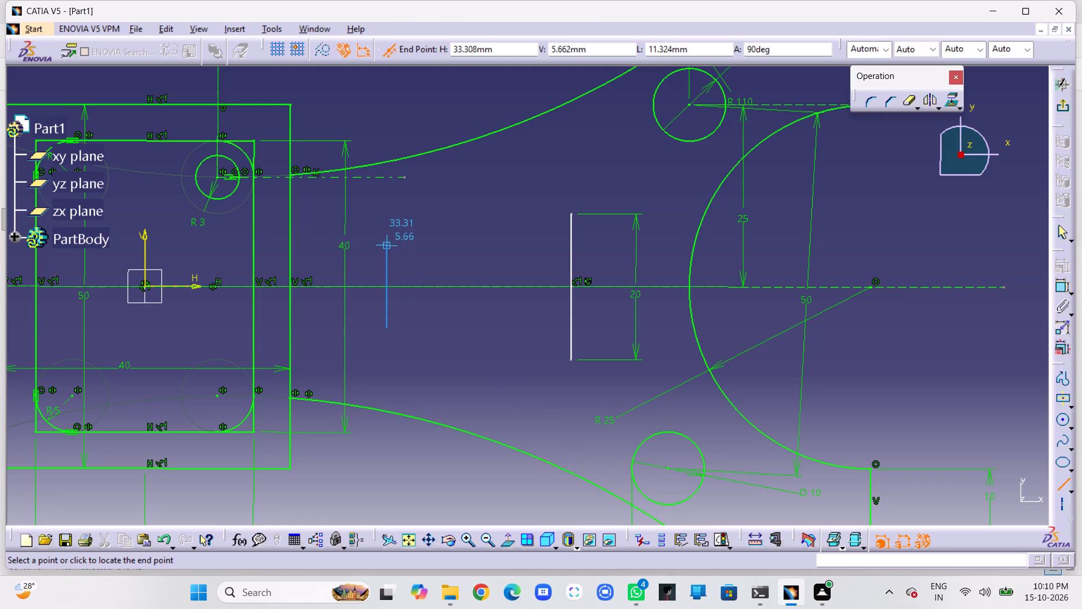
click(387, 247)
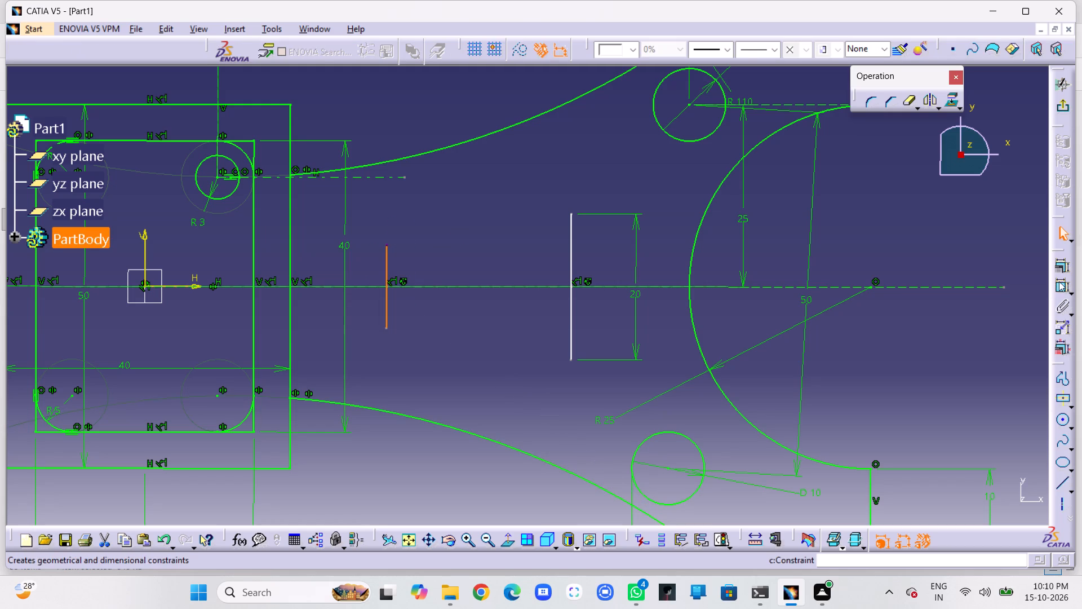
Dimension the length of the vertical line near the outer rectangle and set it to 11 mm.
click(1061, 283)
click(361, 297)
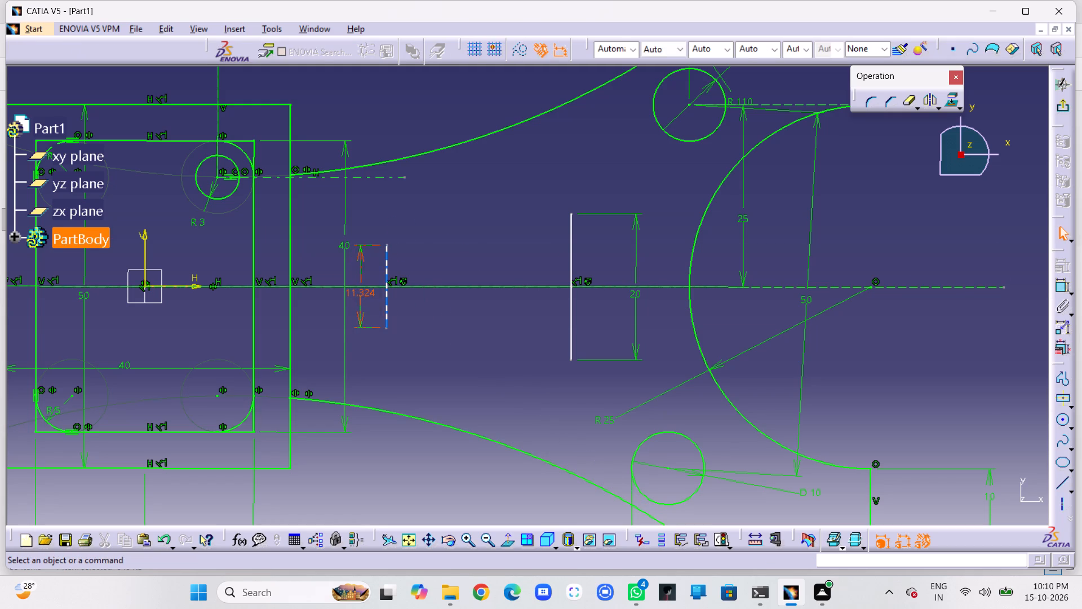
double_click(365, 293)
key(1)
key(1)
key(Return)
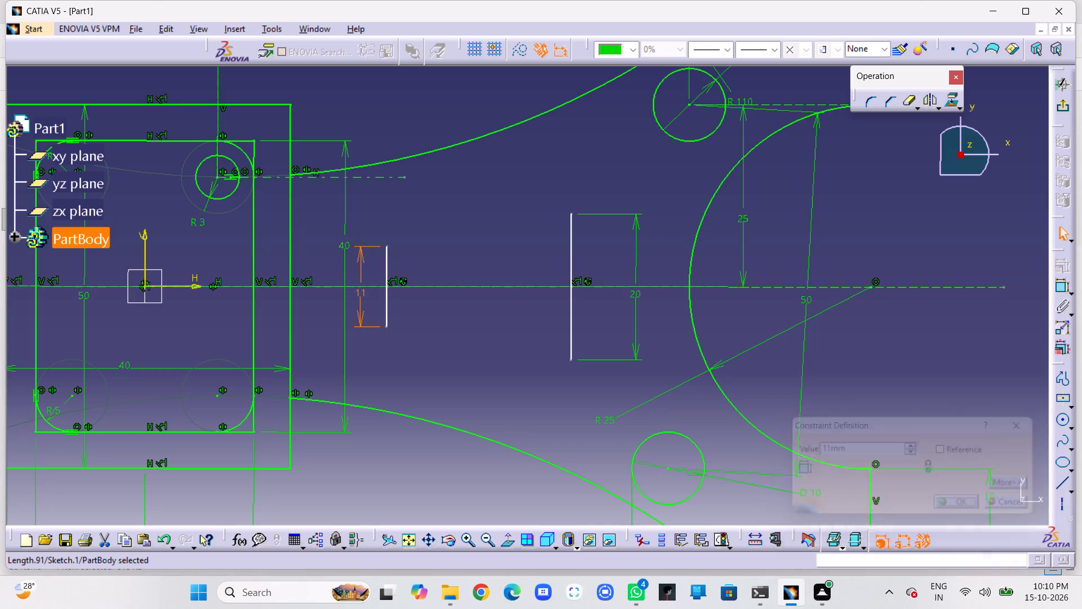
click(490, 320)
Dimension the horizontal distance between the 11 mm and 20 mm vertical lines and set it to 35 mm.
middle_drag(490, 320, 454, 320)
right_click(454, 320)
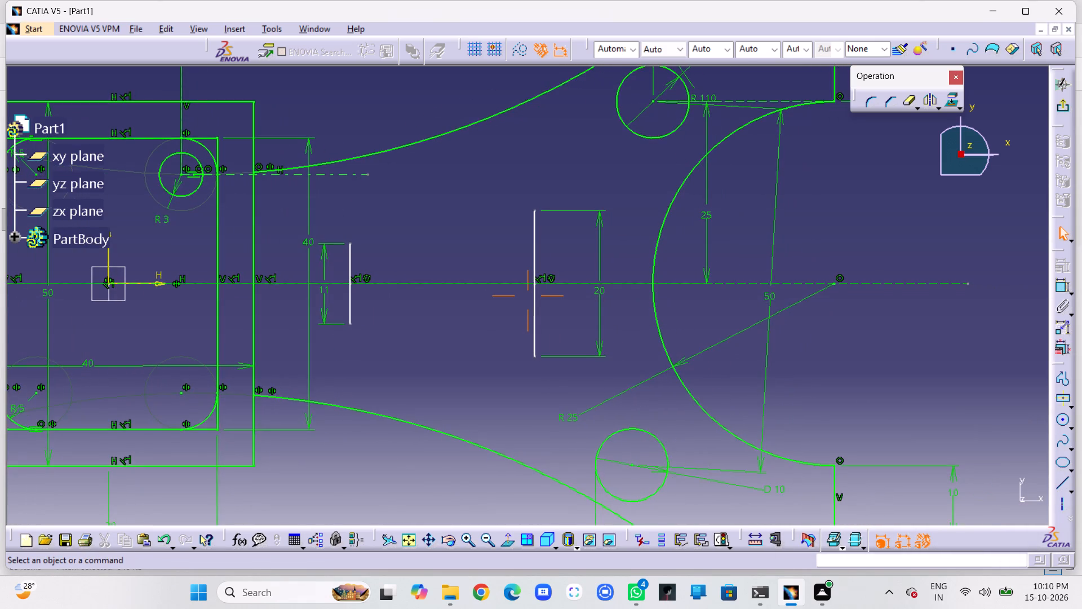
middle_drag(454, 320, 457, 330)
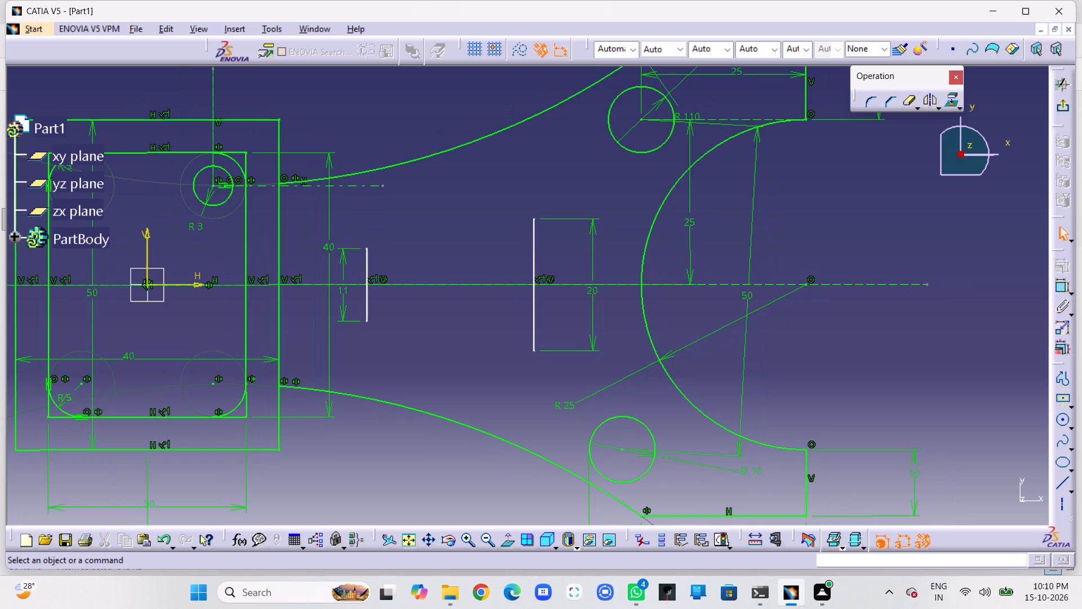
click(1058, 288)
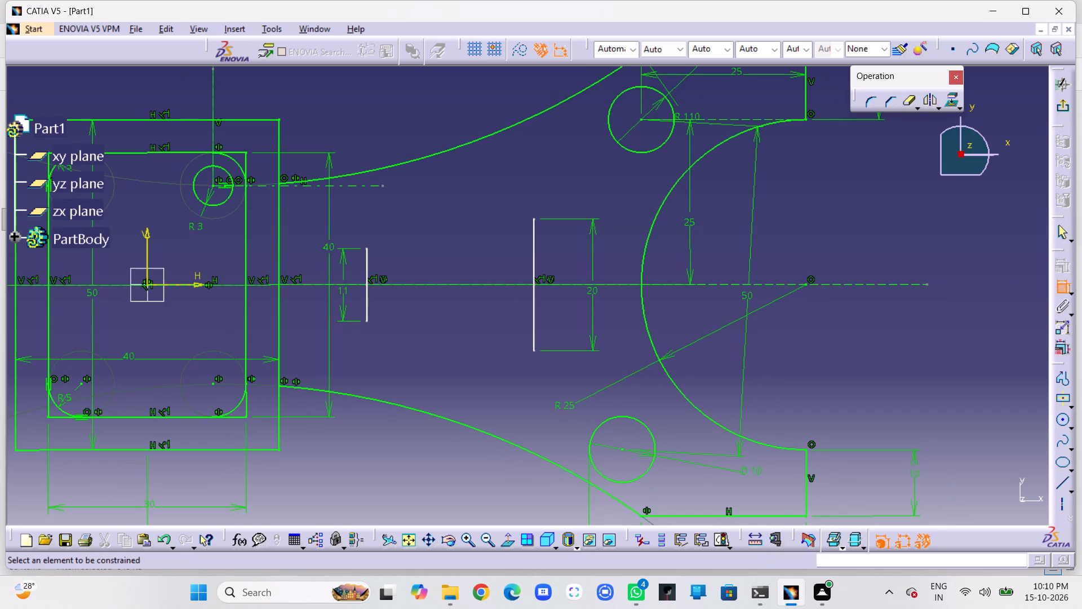
click(535, 326)
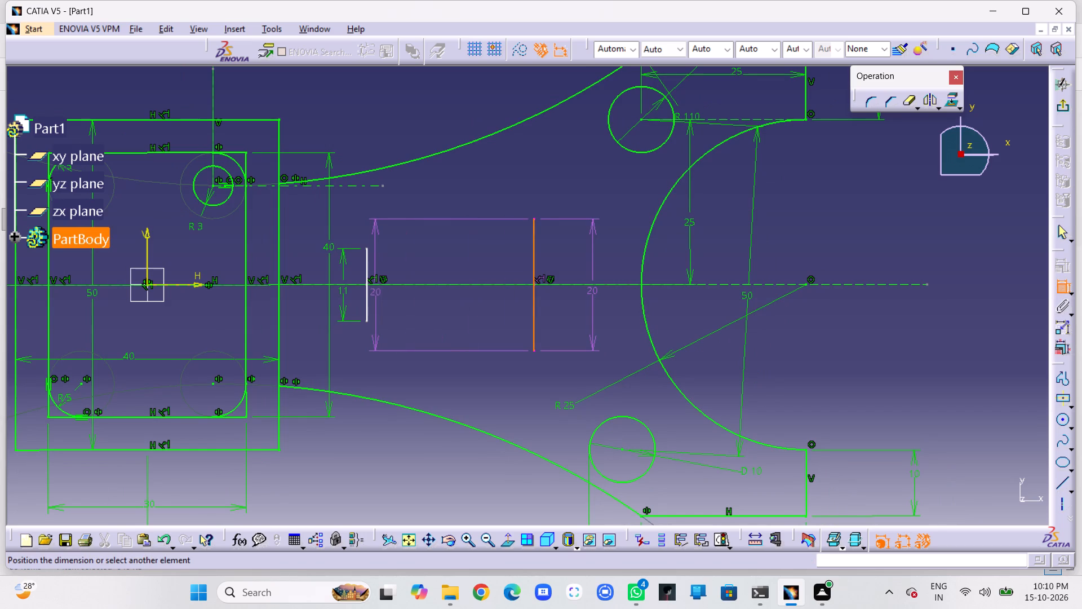
click(365, 292)
click(458, 197)
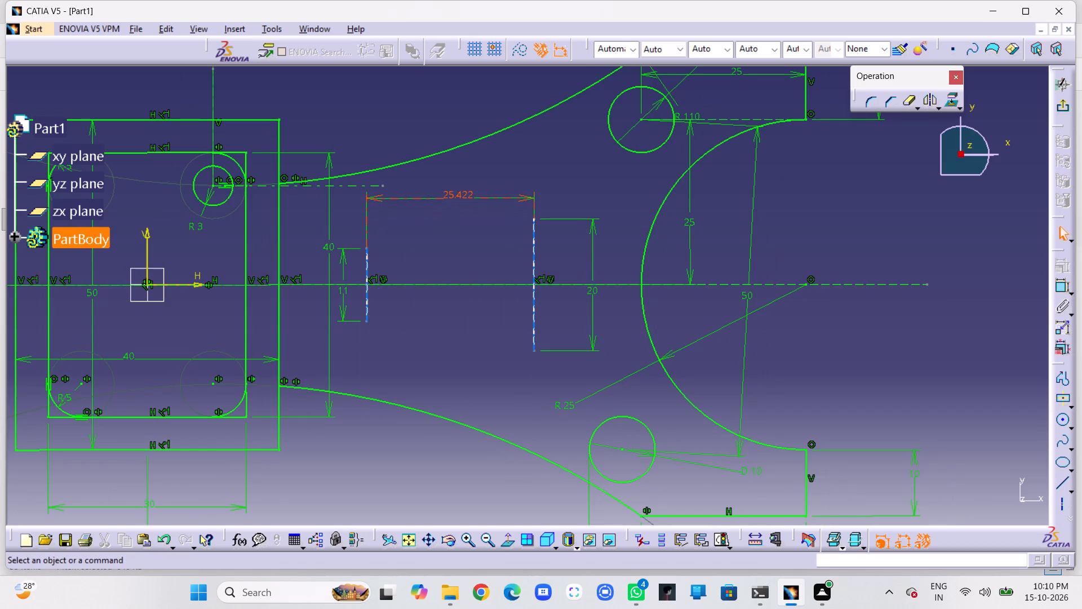
double_click(456, 195)
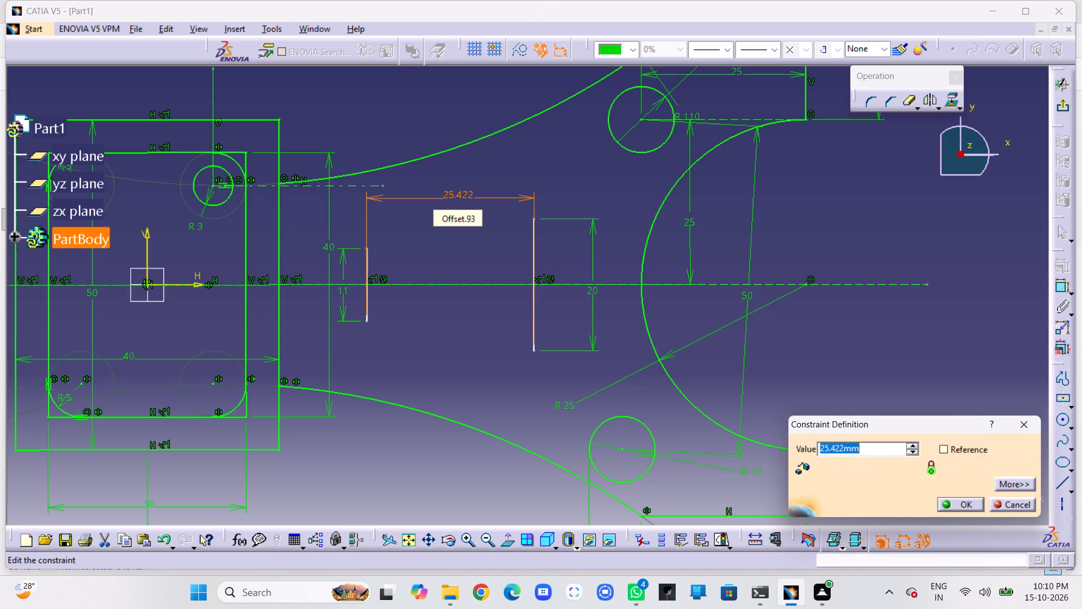
text(35)
key(Return)
click(512, 227)
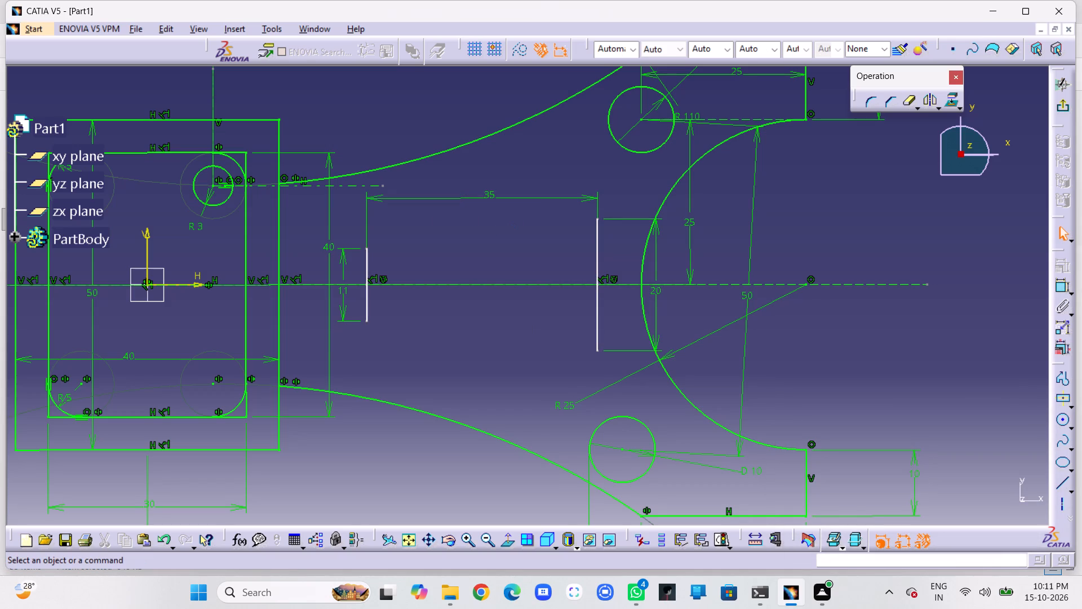
click(513, 227)
Dimension the 11 mm vertical line from the R3 hole's centre, set it to 15 mm, and place the dimension above the outer rectangle.
click(1060, 287)
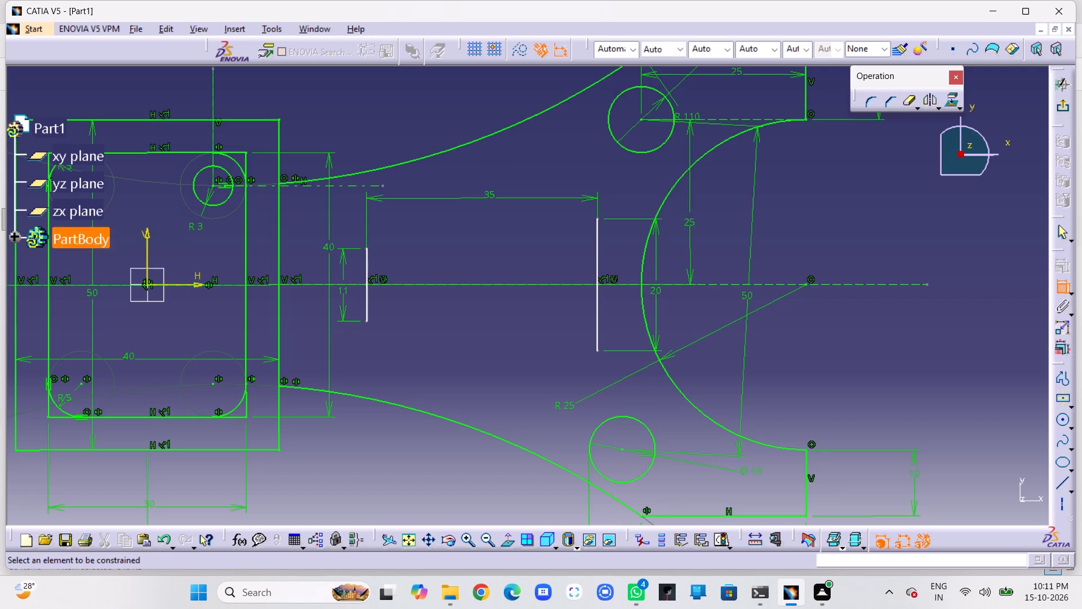
click(366, 258)
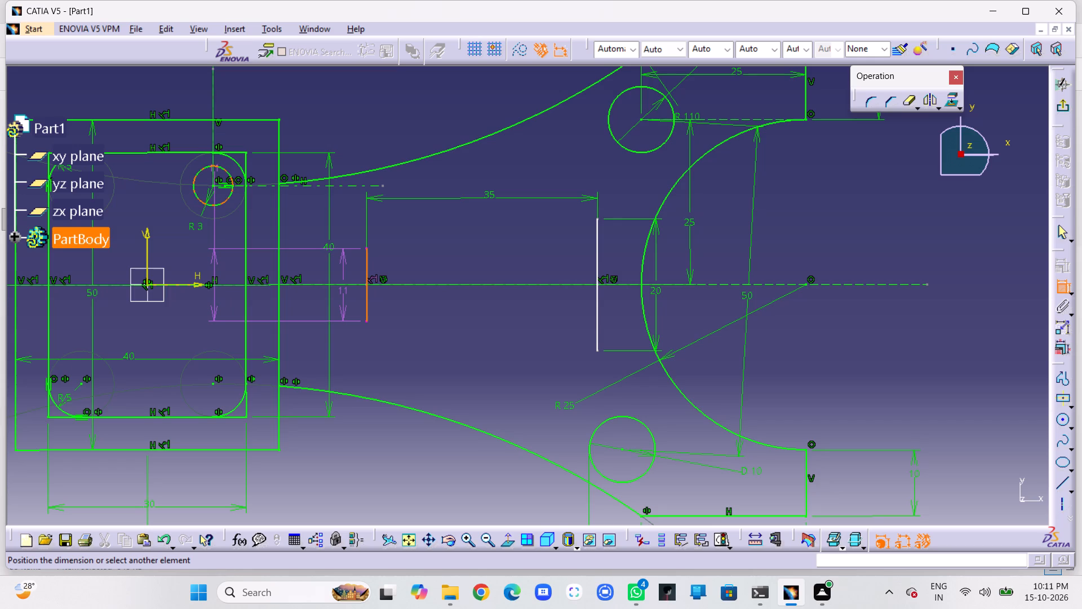
click(215, 160)
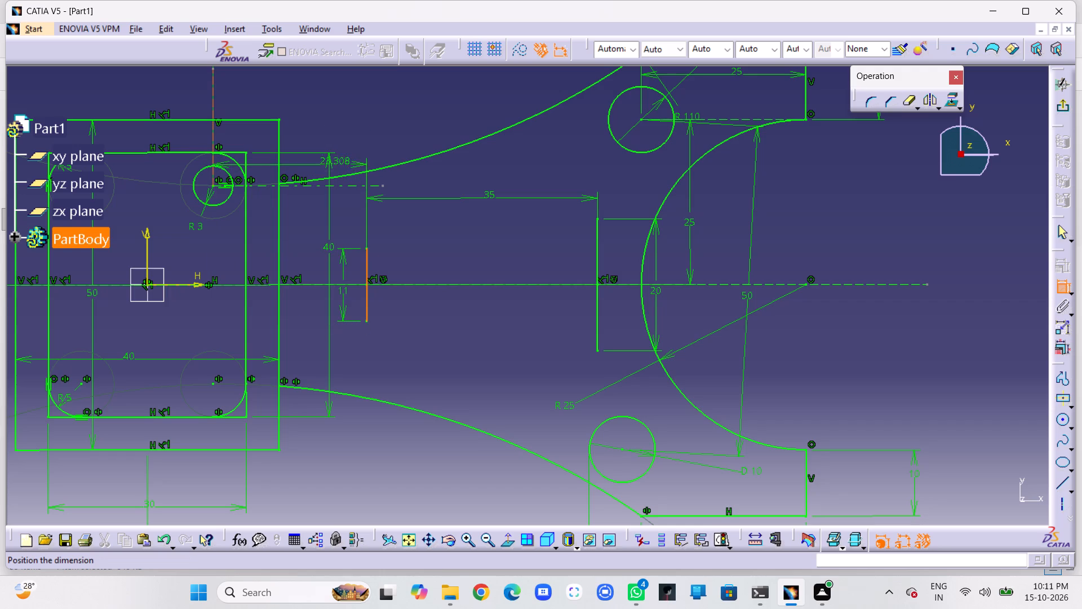
click(308, 125)
double_click(312, 120)
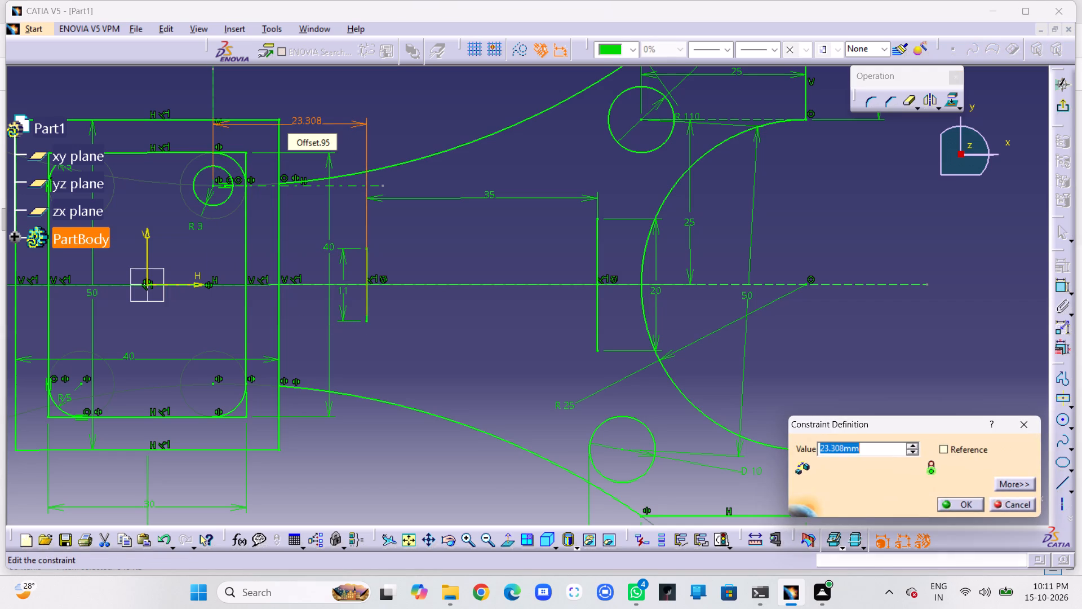
text(15)
key(Return)
click(416, 249)
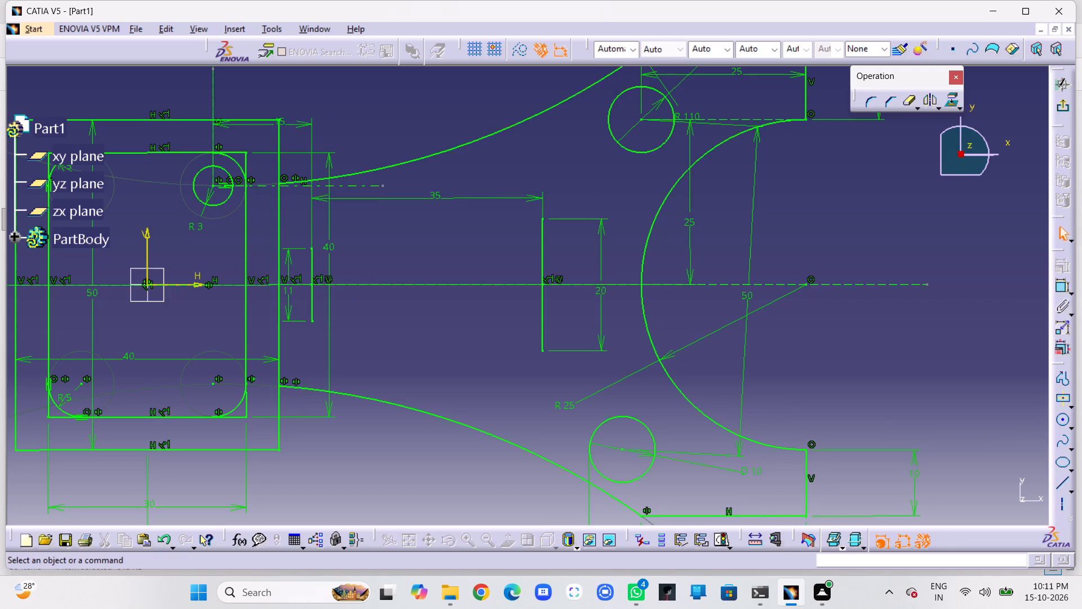
middle_drag(416, 249, 455, 265)
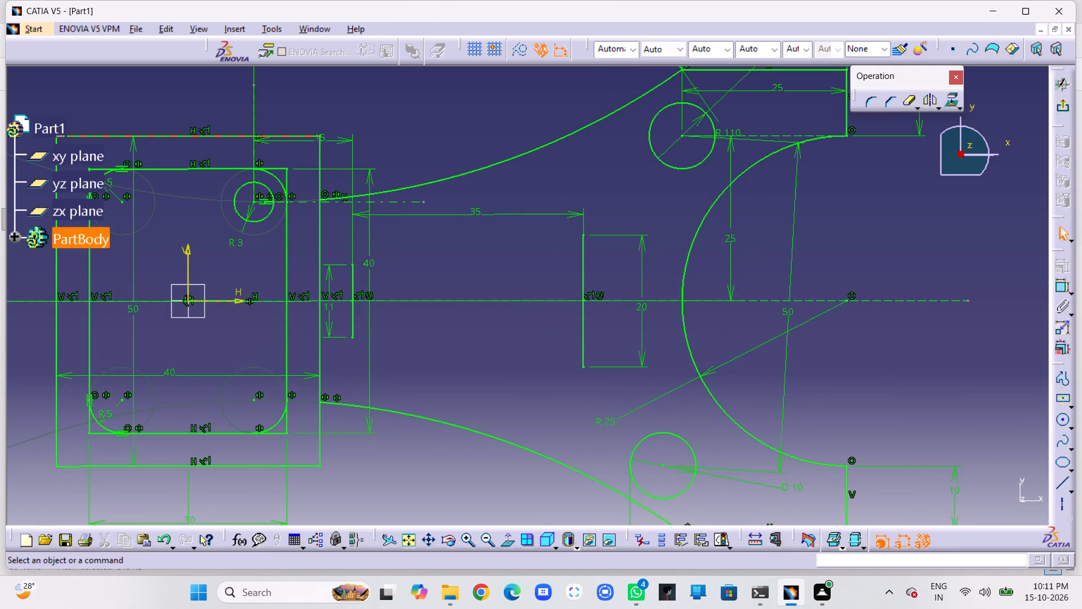
drag(330, 142, 336, 106)
click(423, 126)
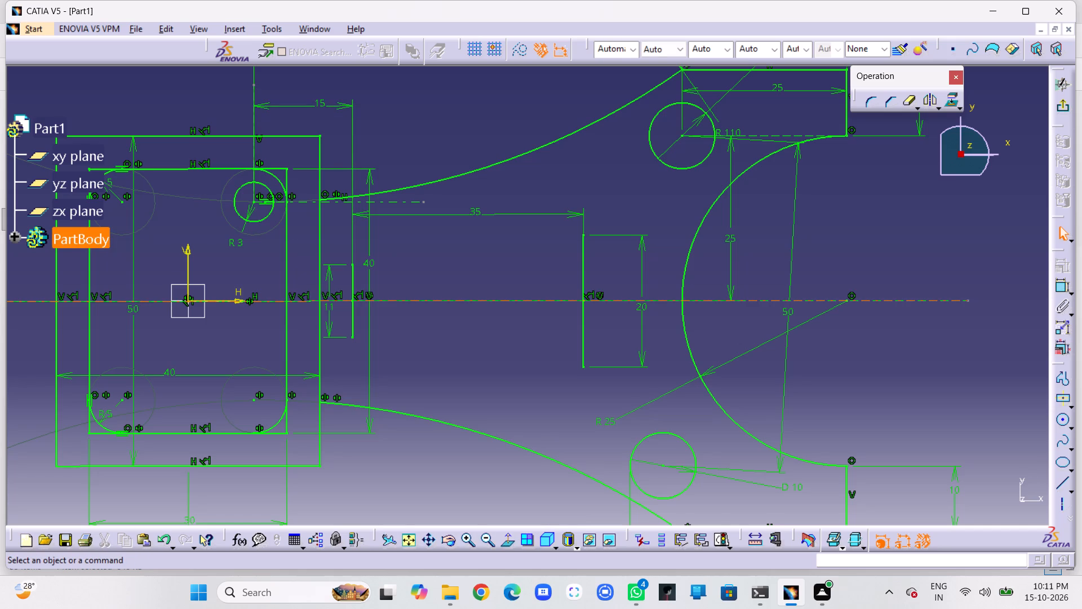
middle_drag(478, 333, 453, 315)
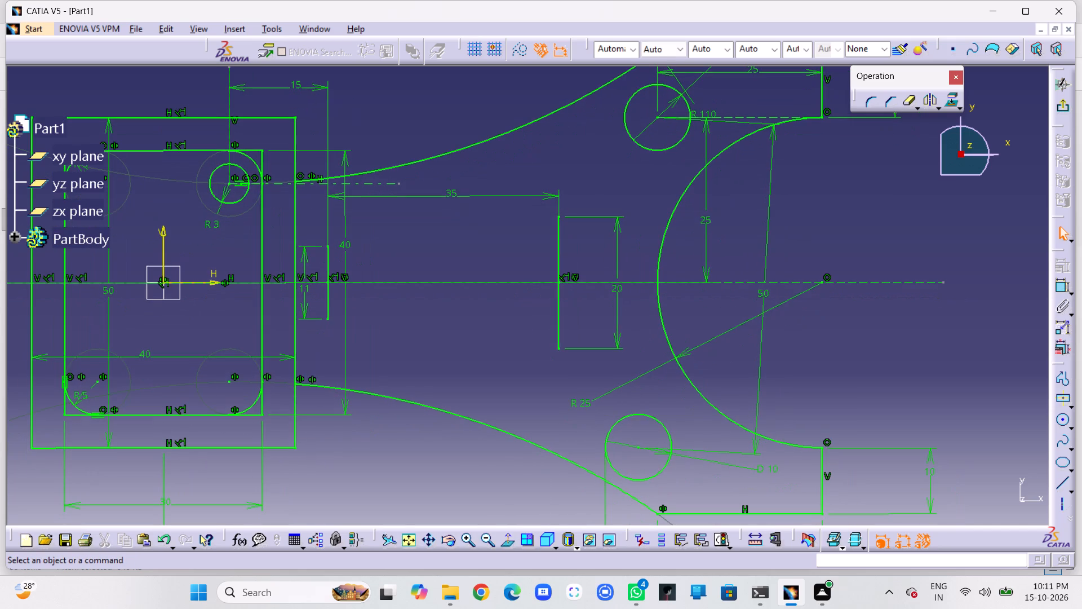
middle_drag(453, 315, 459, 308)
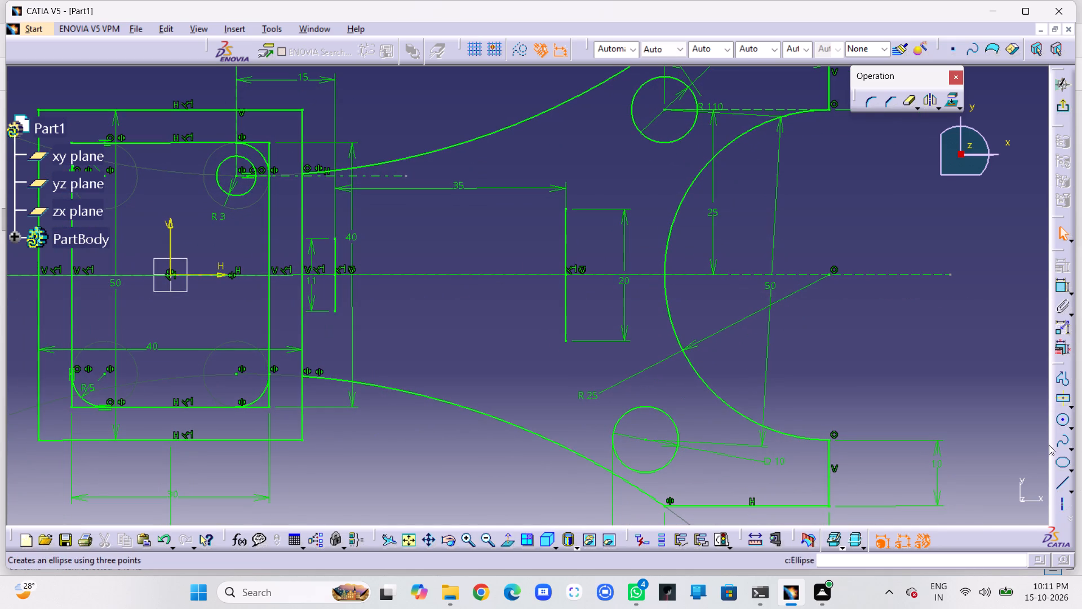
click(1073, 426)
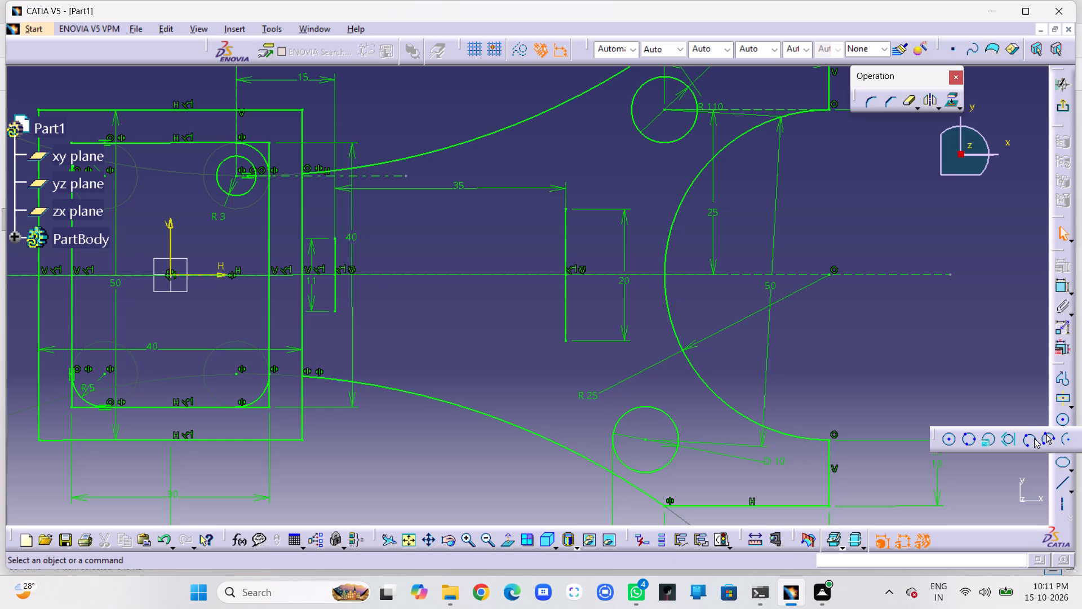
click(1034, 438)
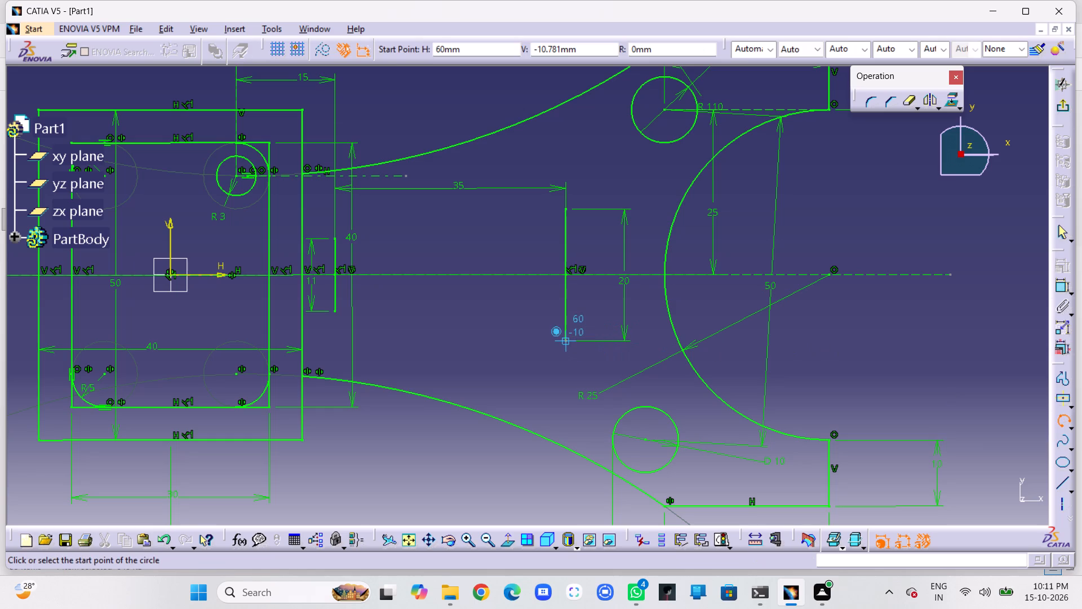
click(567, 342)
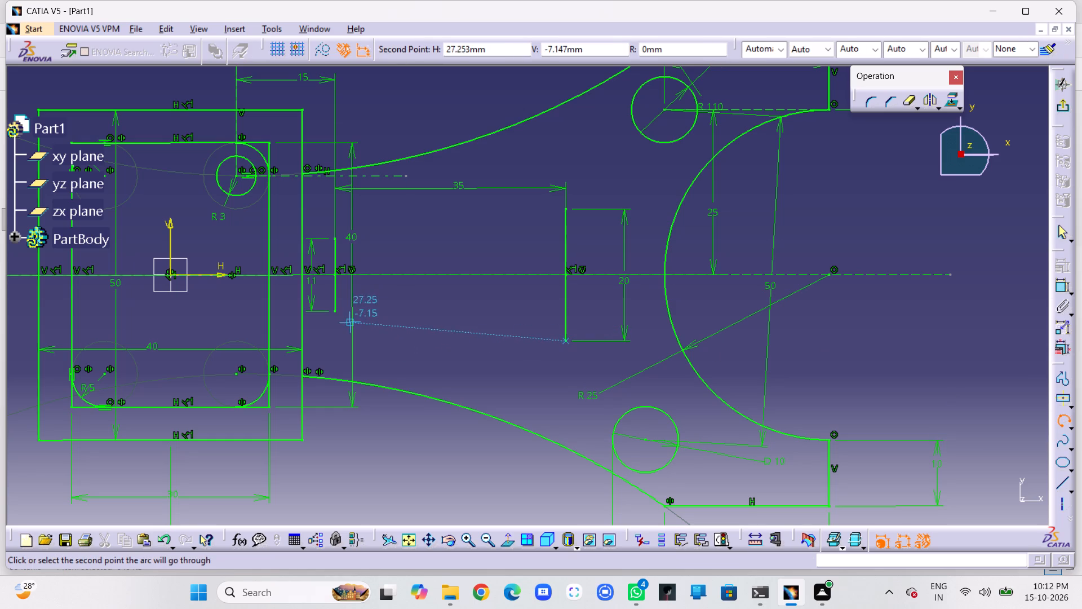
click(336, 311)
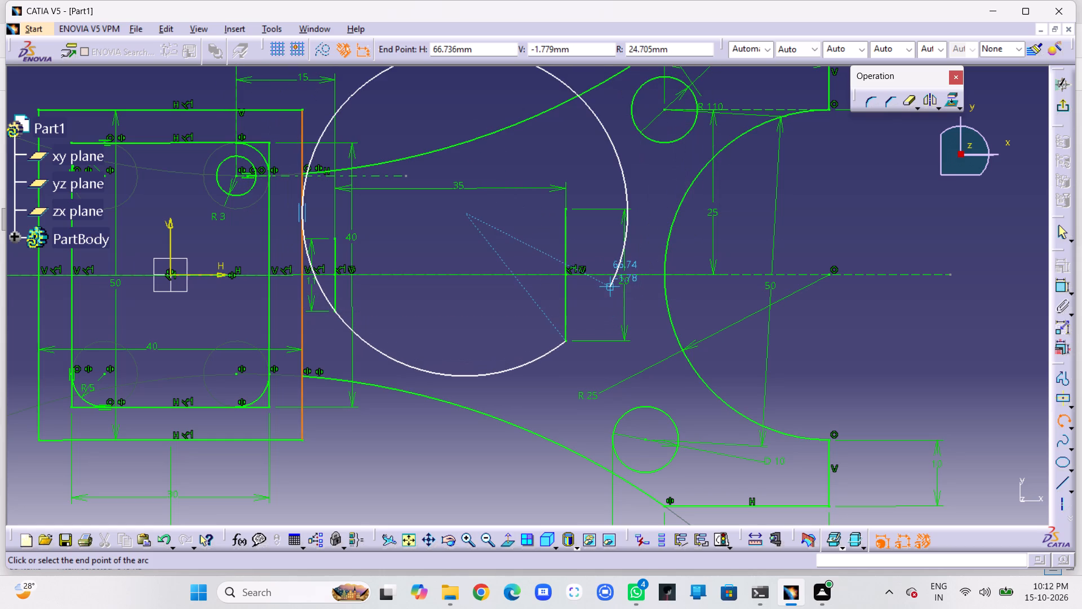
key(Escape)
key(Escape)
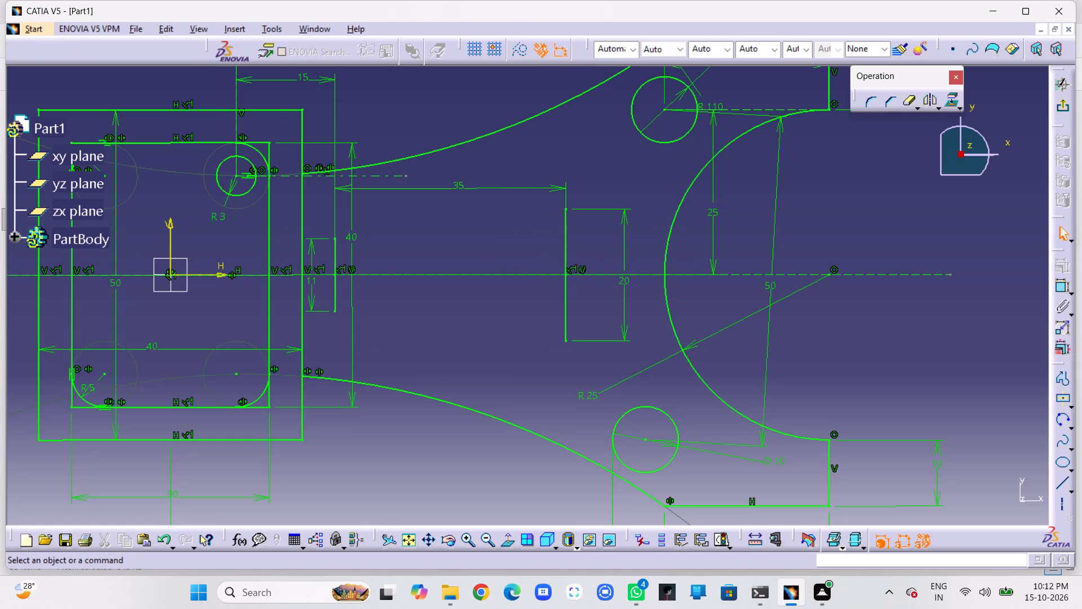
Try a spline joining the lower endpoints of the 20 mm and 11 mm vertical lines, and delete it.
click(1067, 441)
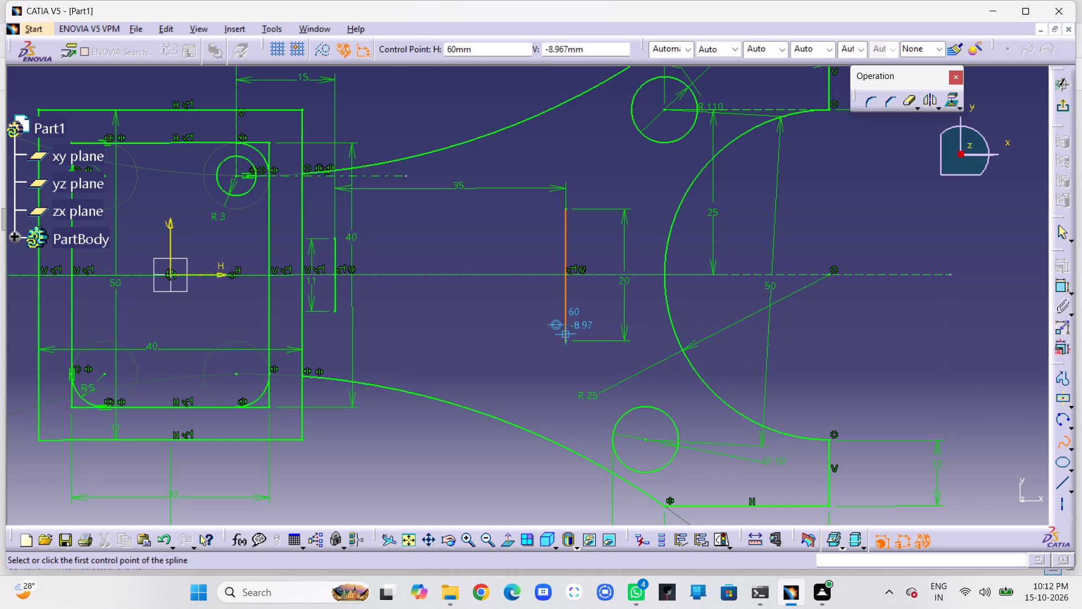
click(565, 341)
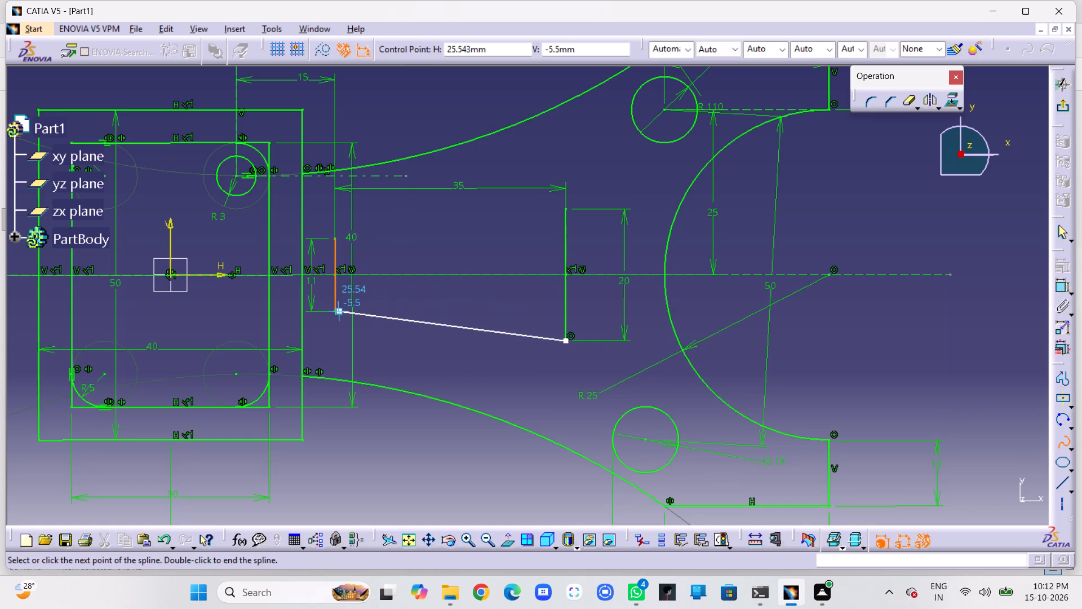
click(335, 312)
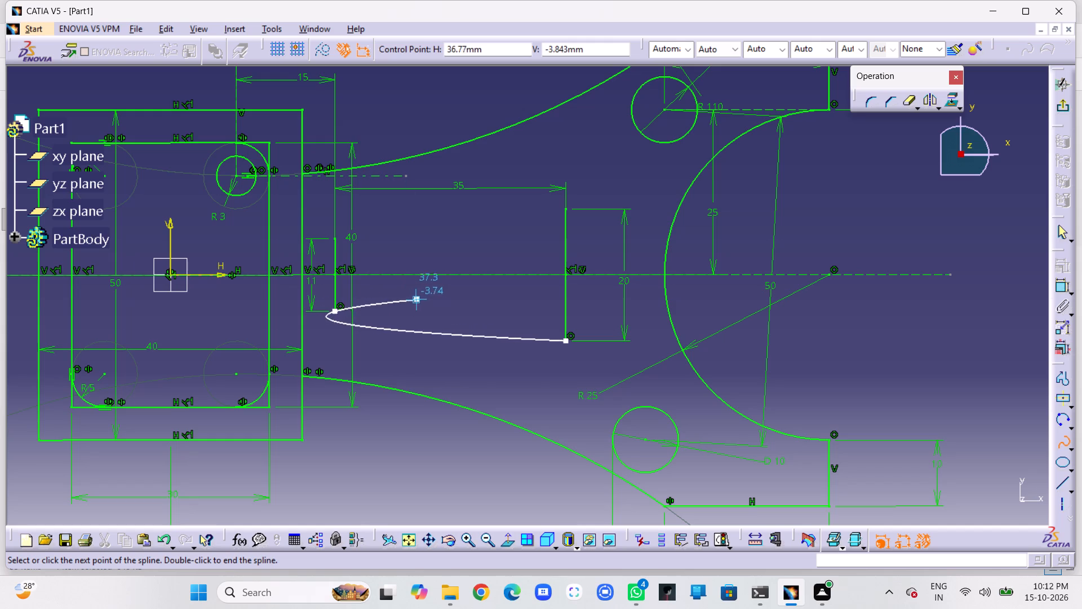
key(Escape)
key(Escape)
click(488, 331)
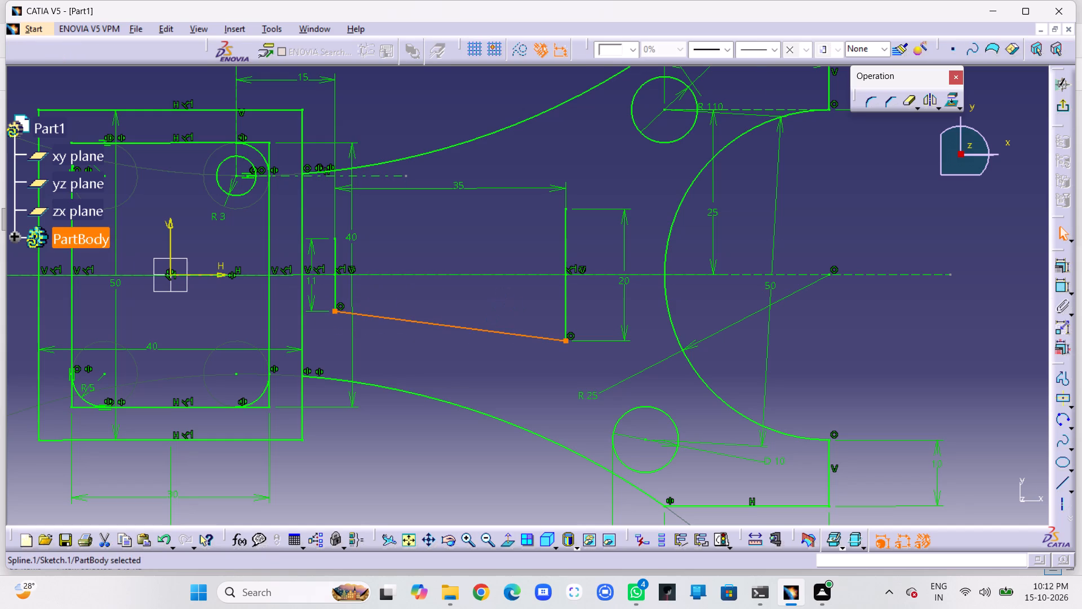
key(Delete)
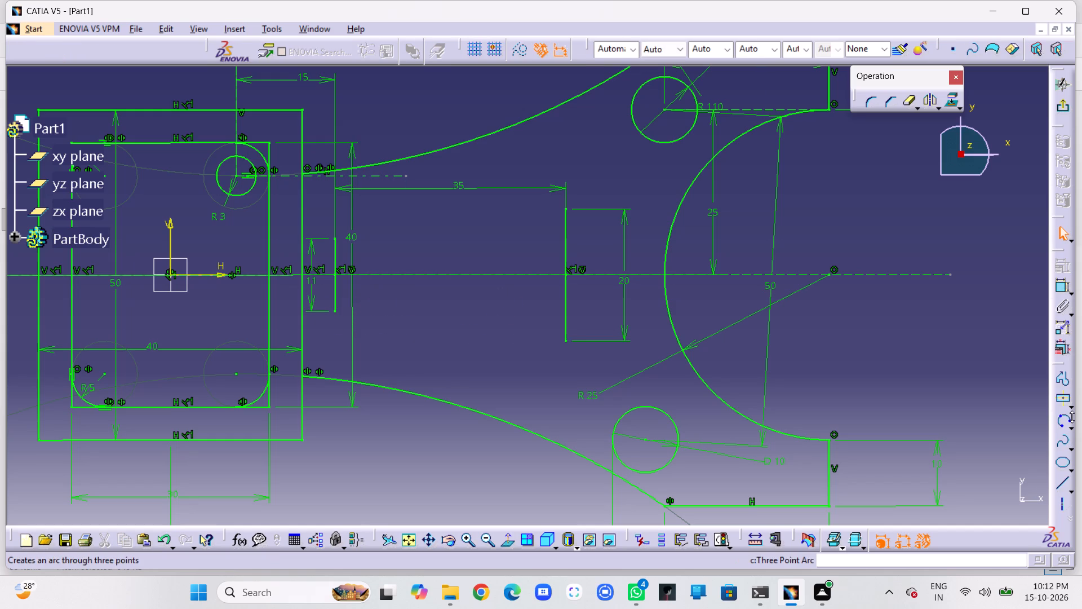
Draw a three-point profile arc from the 20 mm line's lower end through the 11 mm line's lower end, looping round to beyond the 20 mm line.
click(1066, 377)
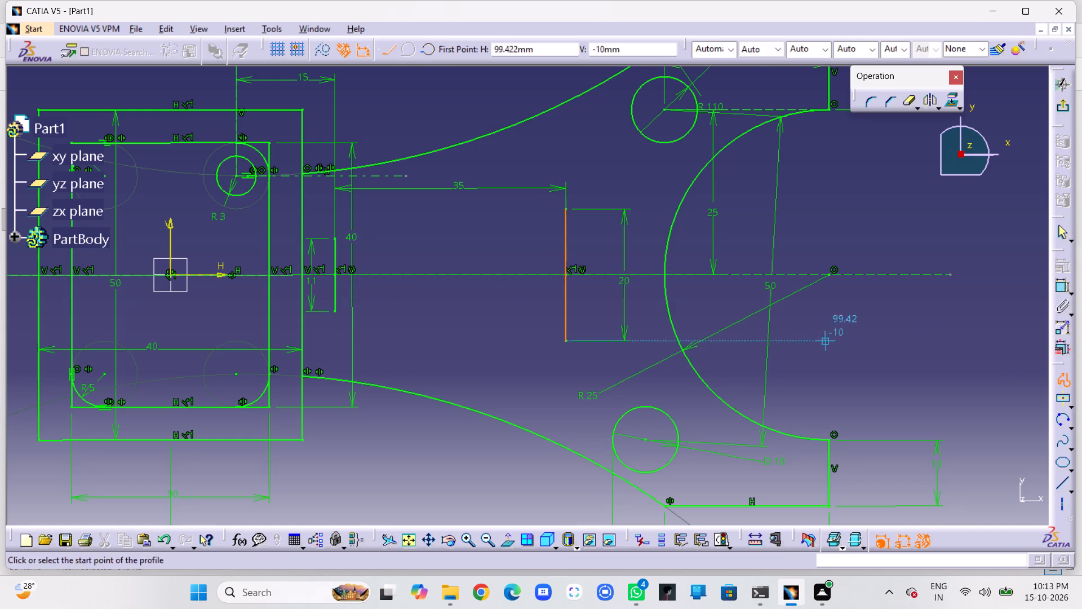
click(566, 341)
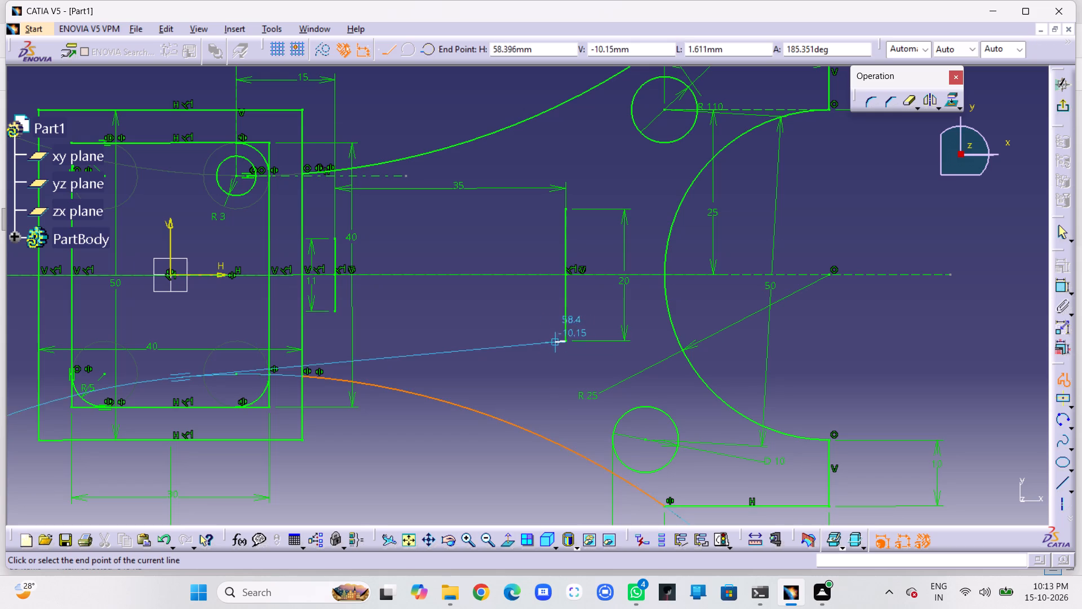
click(429, 60)
click(427, 51)
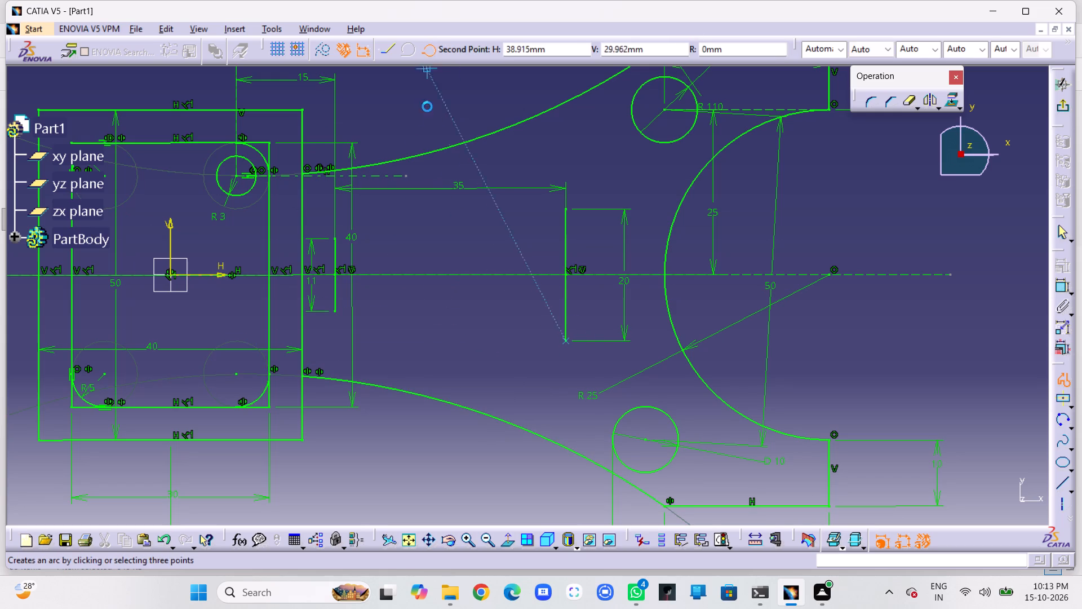
click(335, 312)
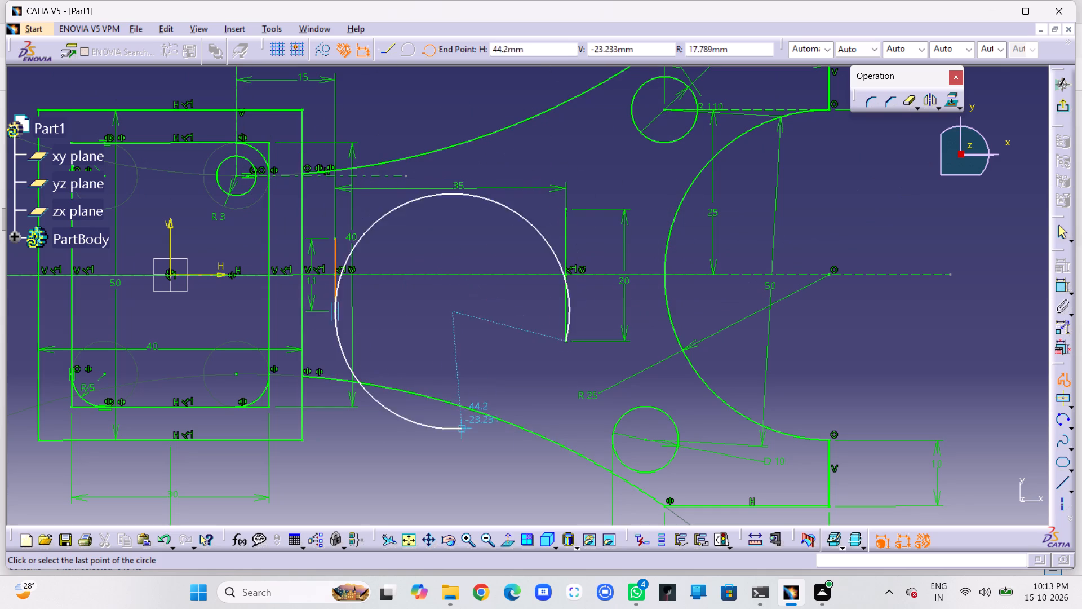
click(596, 298)
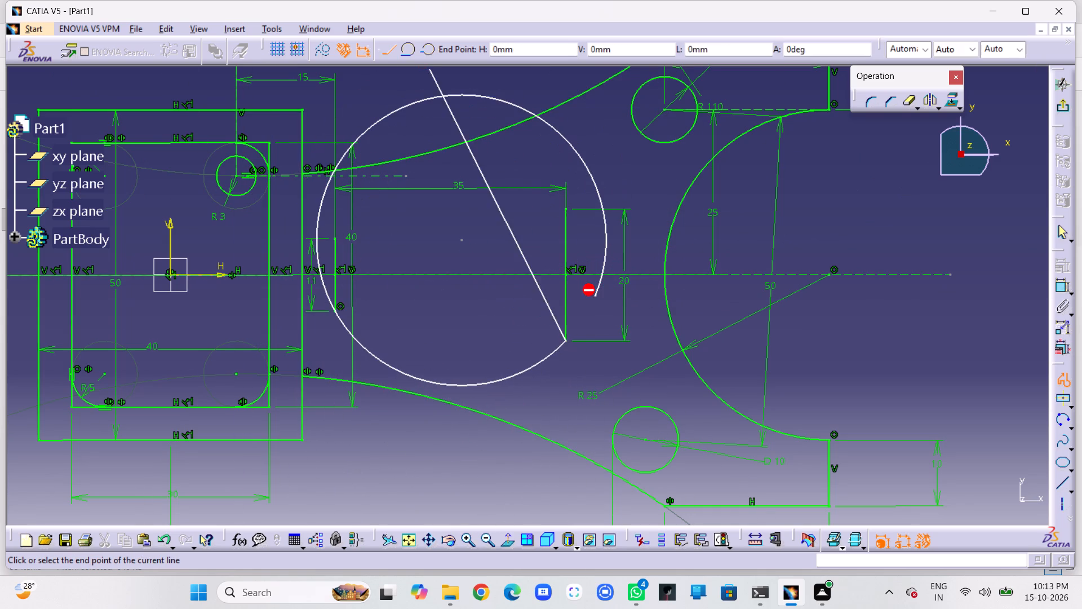
key(Escape)
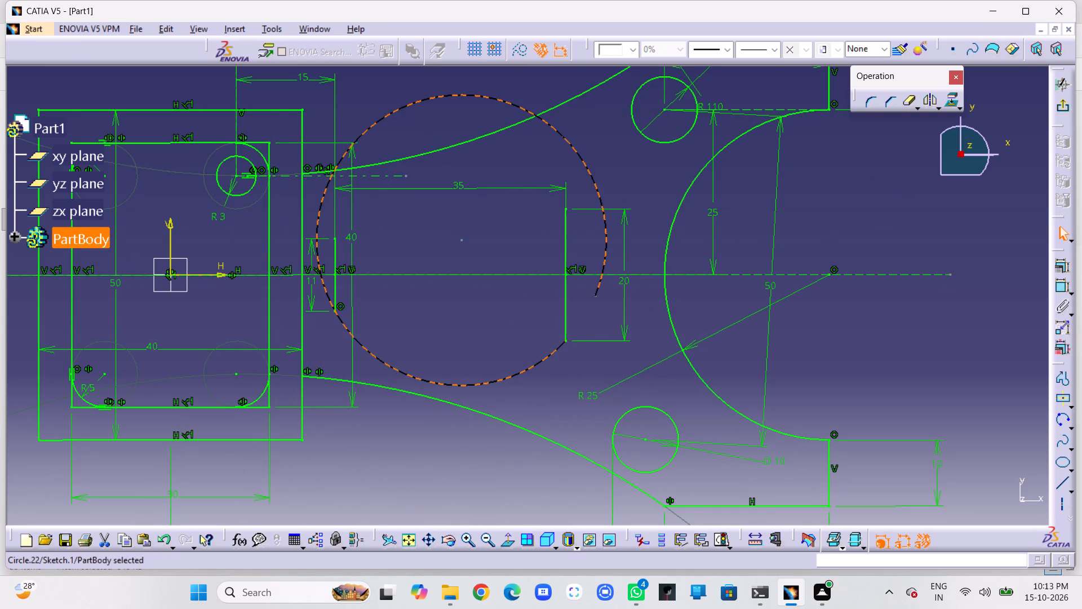
key(Escape)
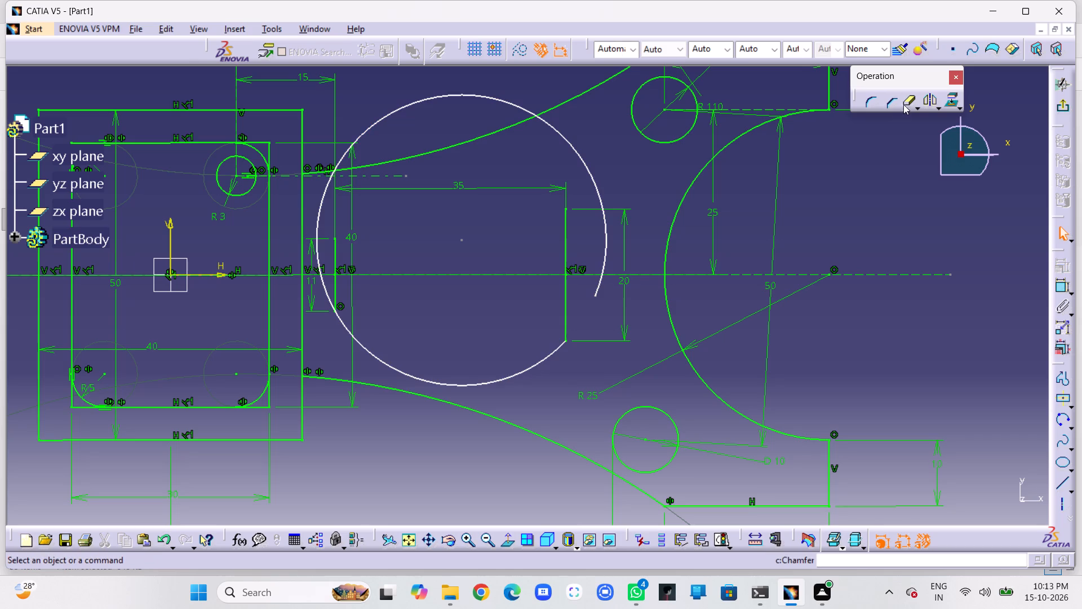
Quick-trim the looping arc down to the portion joining the lower ends of the 11 mm and 20 mm vertical lines.
click(906, 101)
click(607, 234)
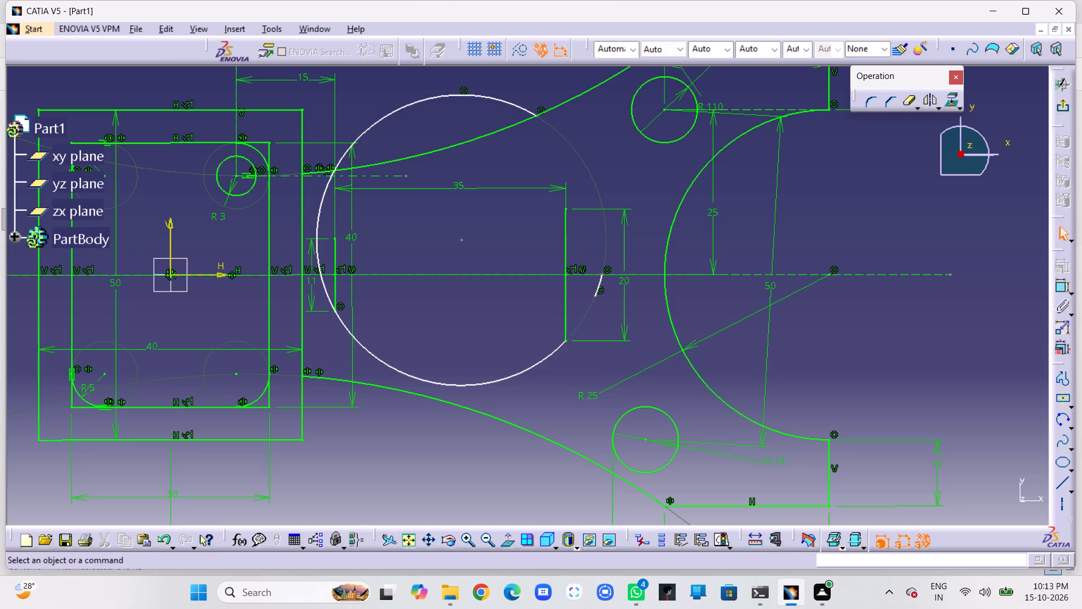
click(909, 99)
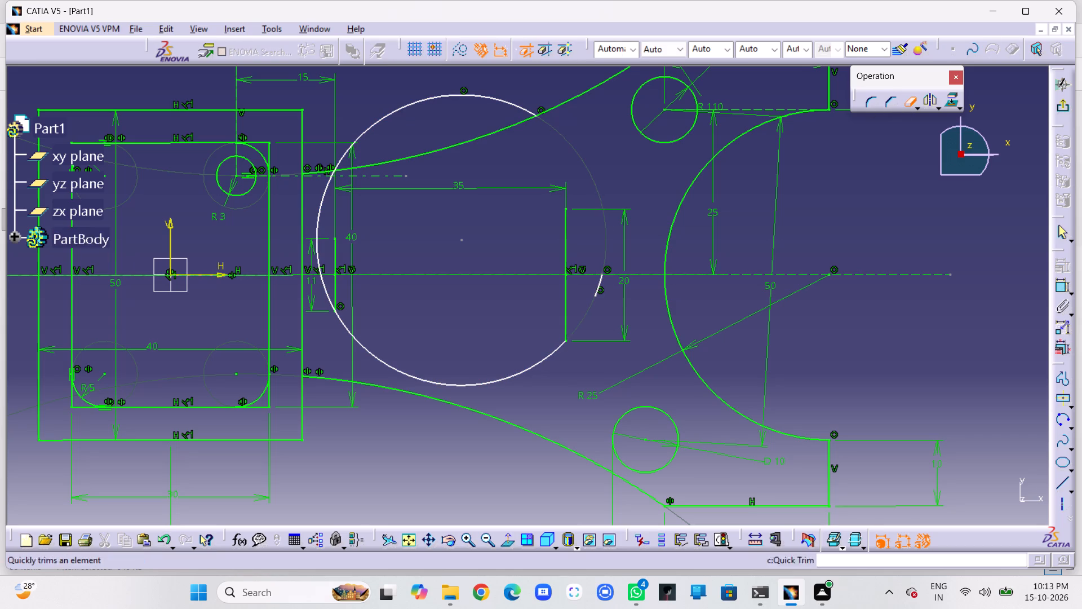
click(602, 285)
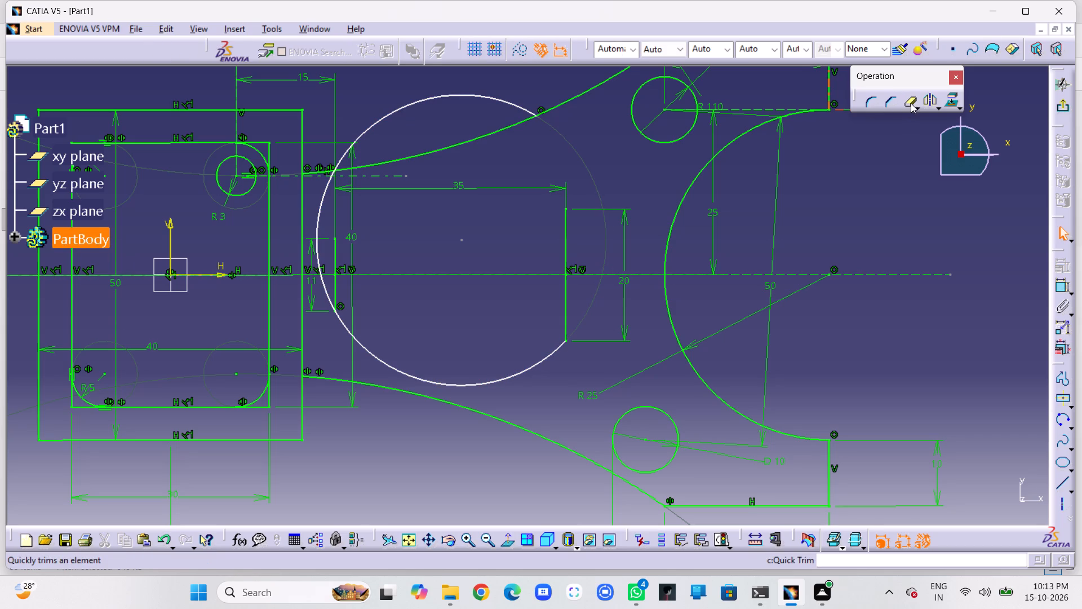
click(910, 102)
click(387, 111)
click(392, 115)
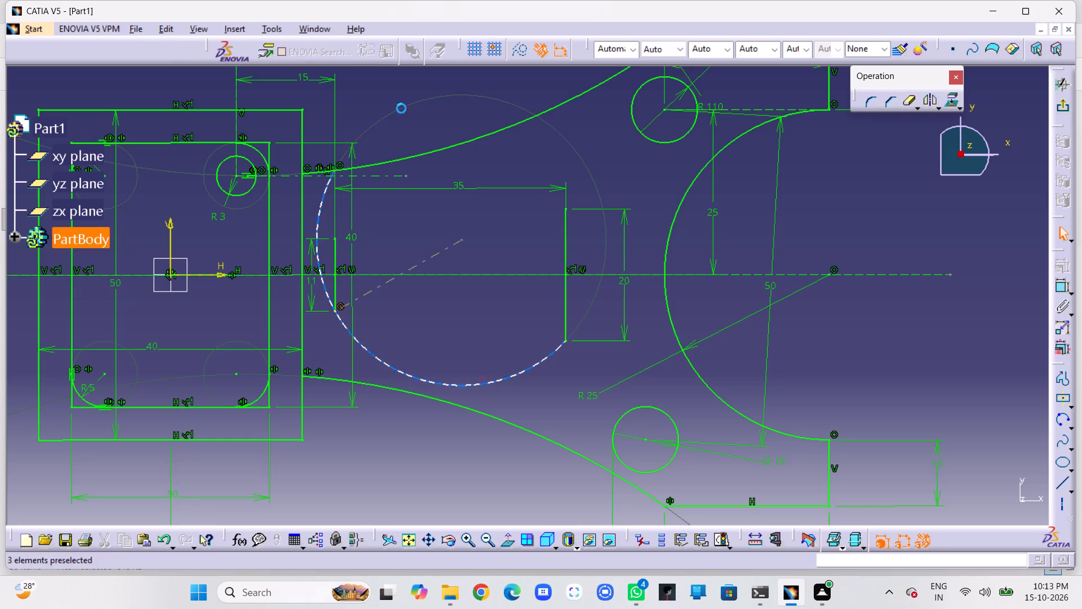
click(910, 103)
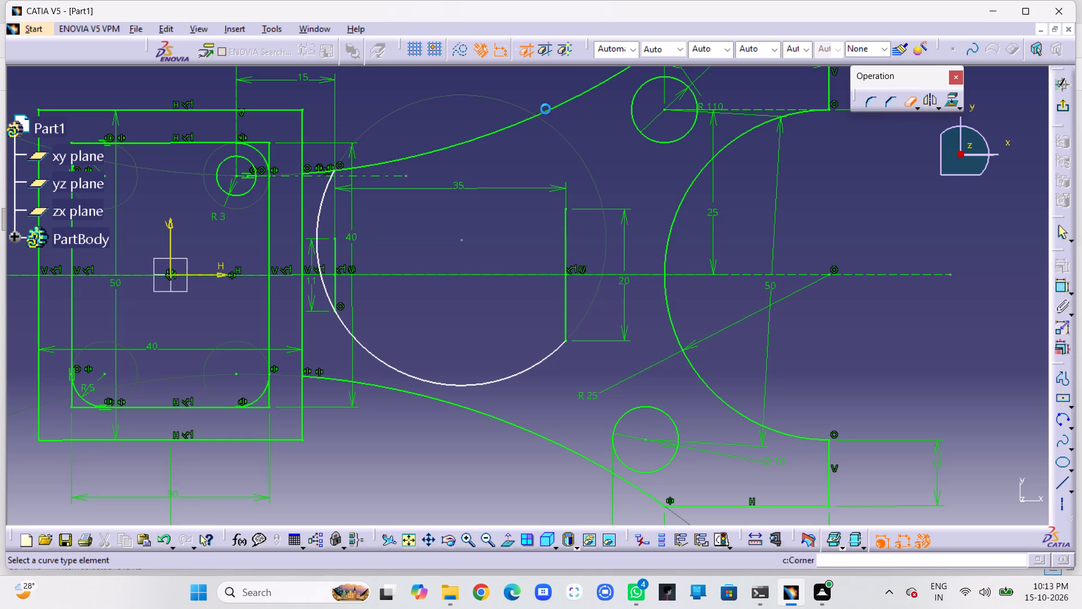
click(322, 201)
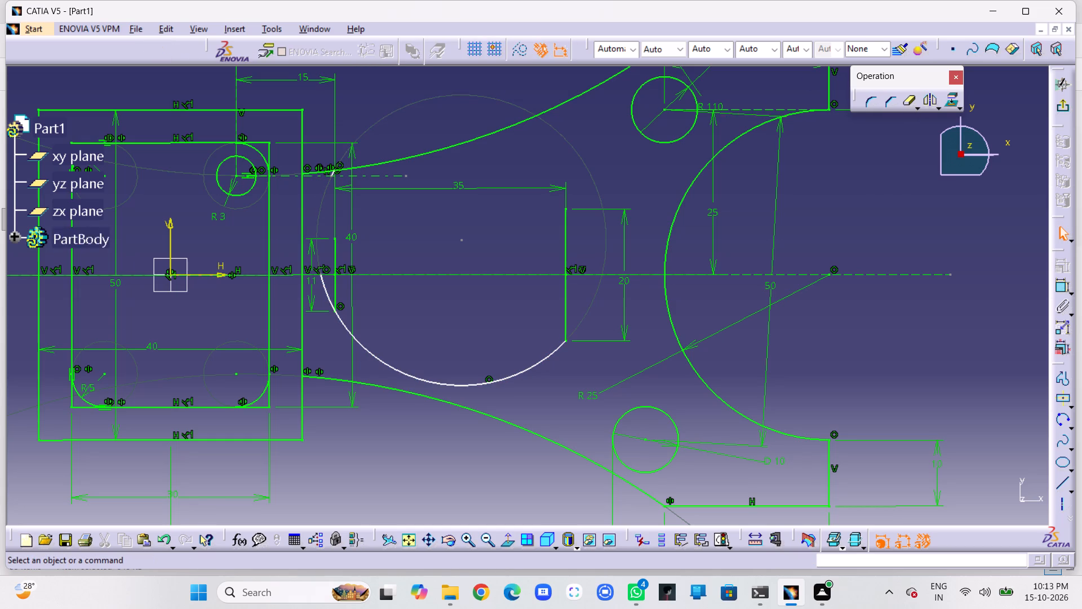
click(909, 104)
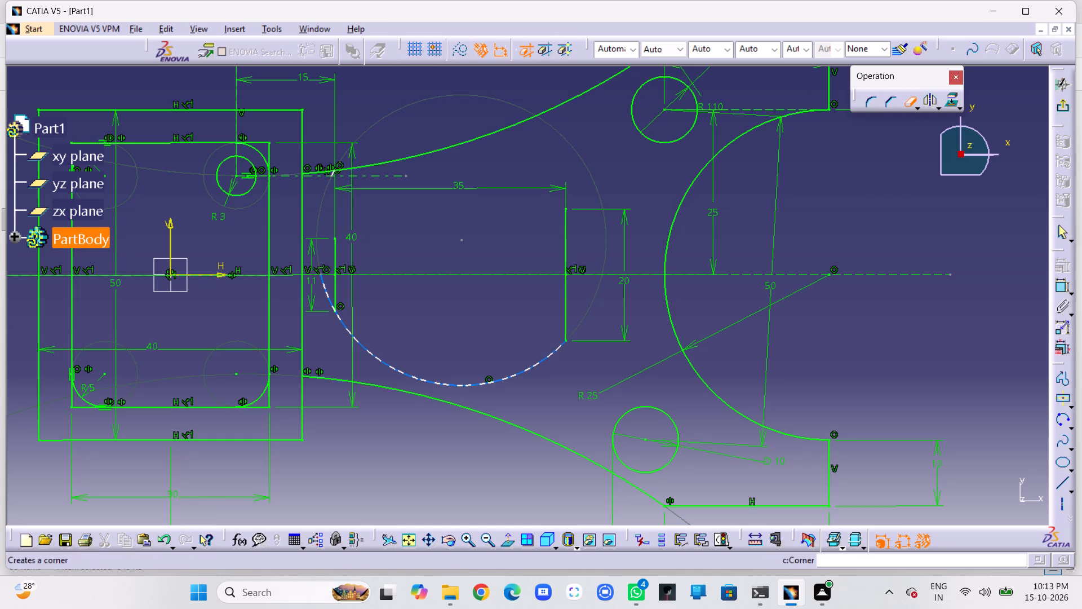
click(325, 291)
click(463, 312)
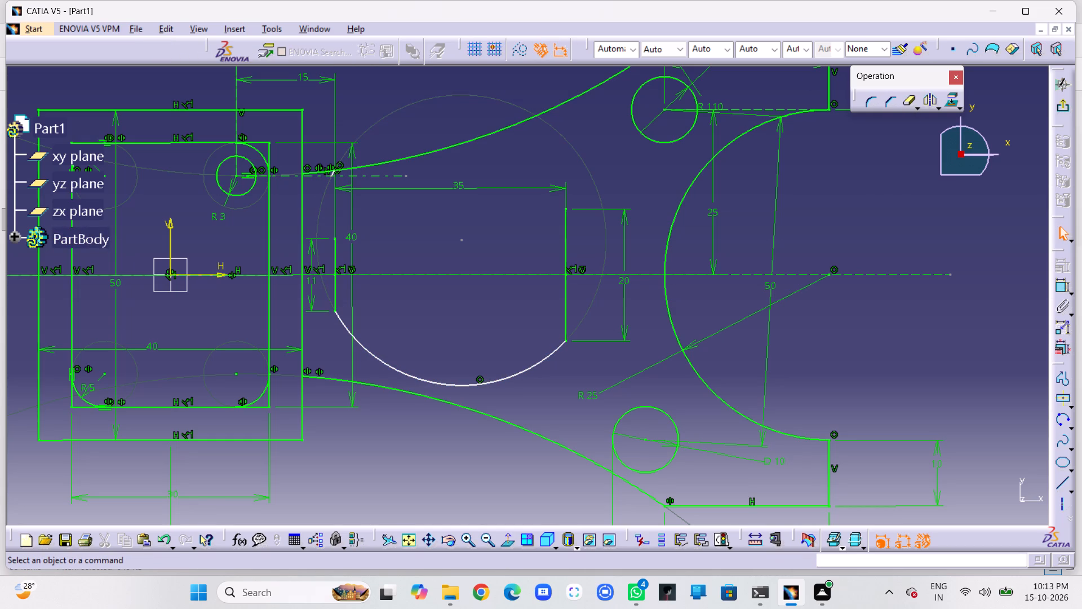
Dimension the inner profile's lower arc, set its radius to 110 mm, and move the radius dimension inside the profile.
click(1053, 295)
click(1055, 284)
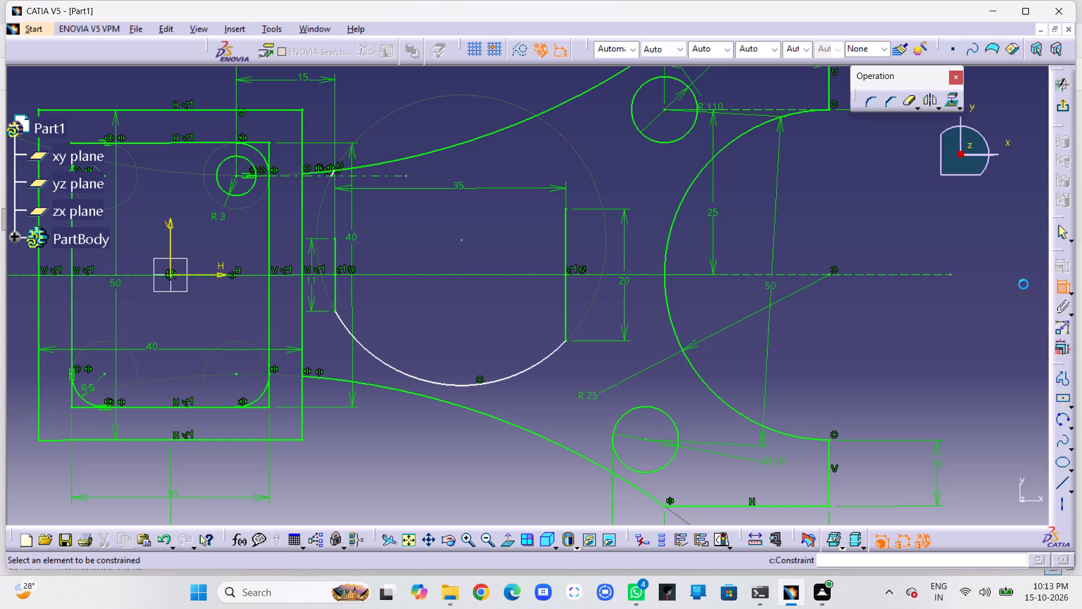
click(411, 374)
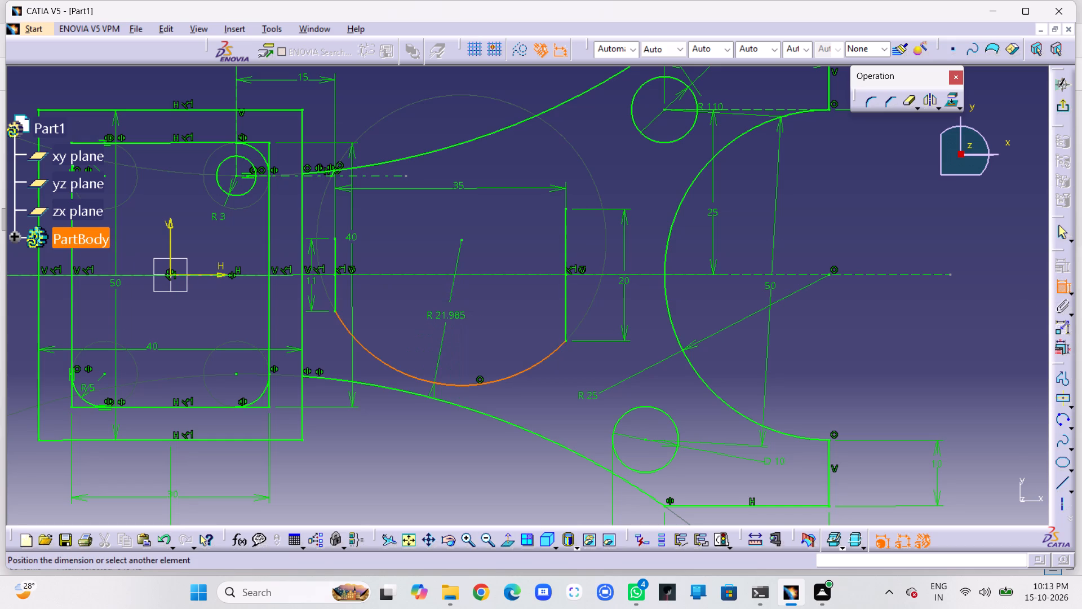
click(429, 316)
double_click(437, 312)
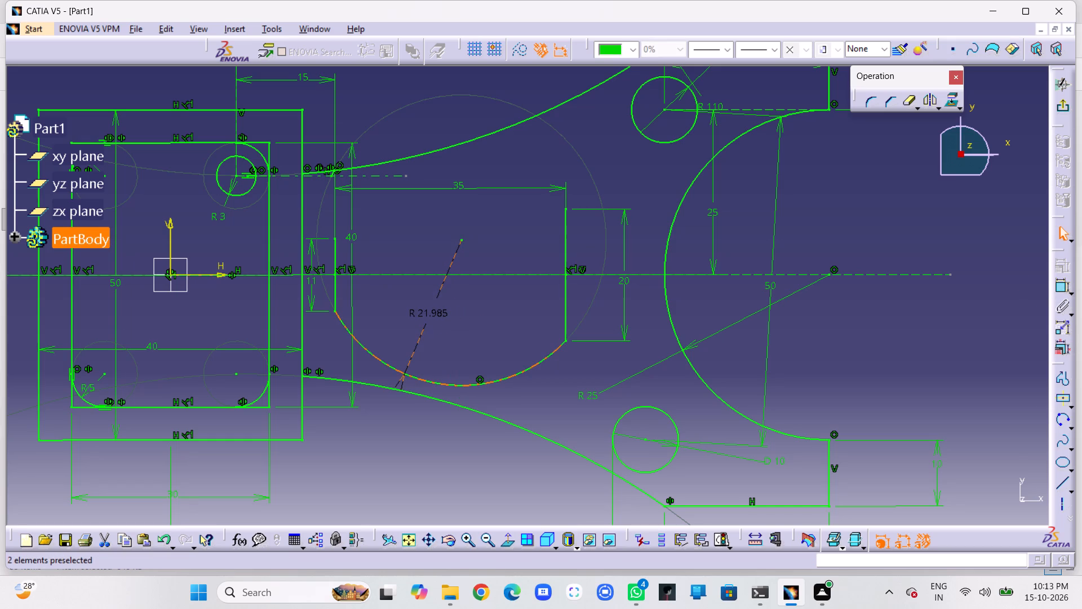
text(110)
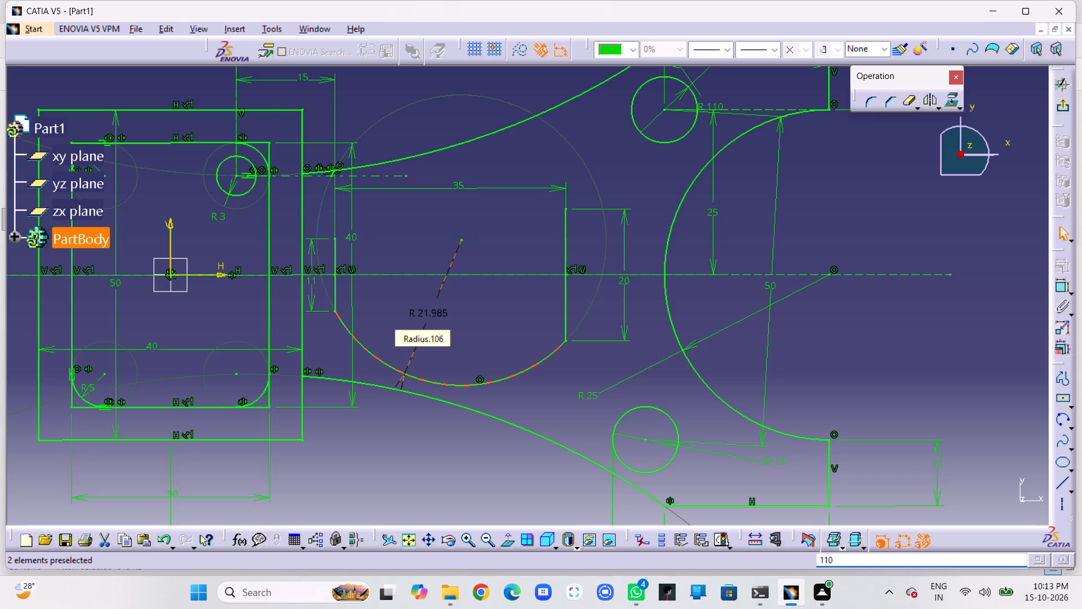
key(Return)
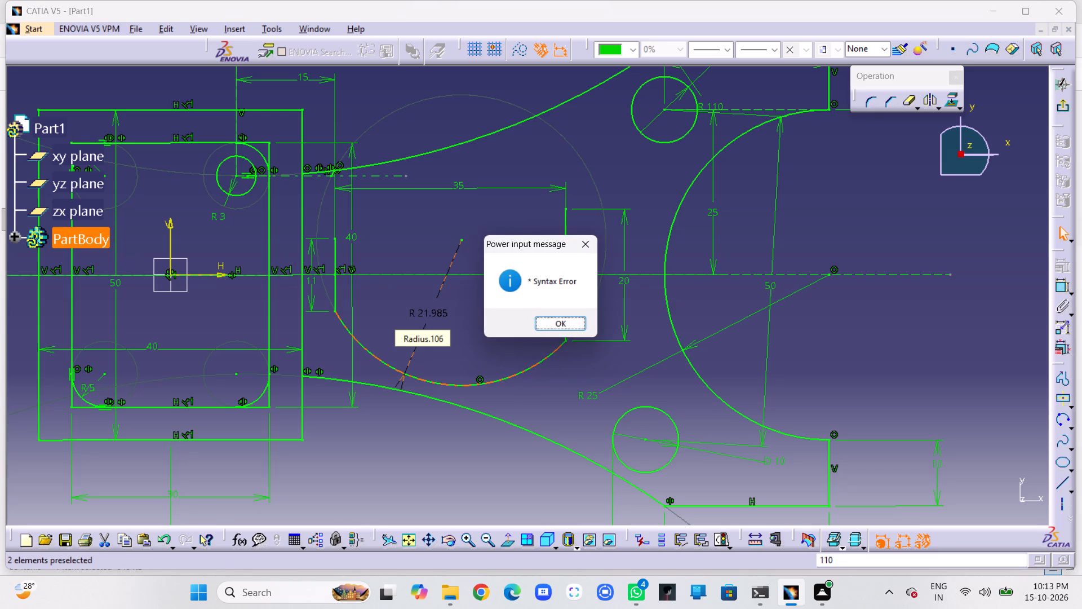
click(583, 240)
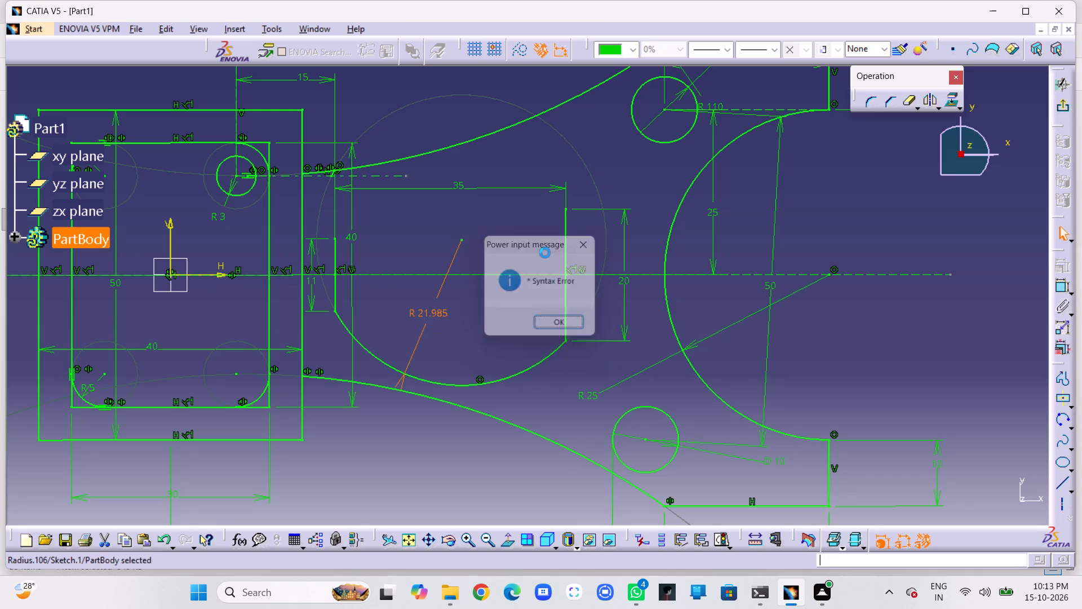
double_click(446, 312)
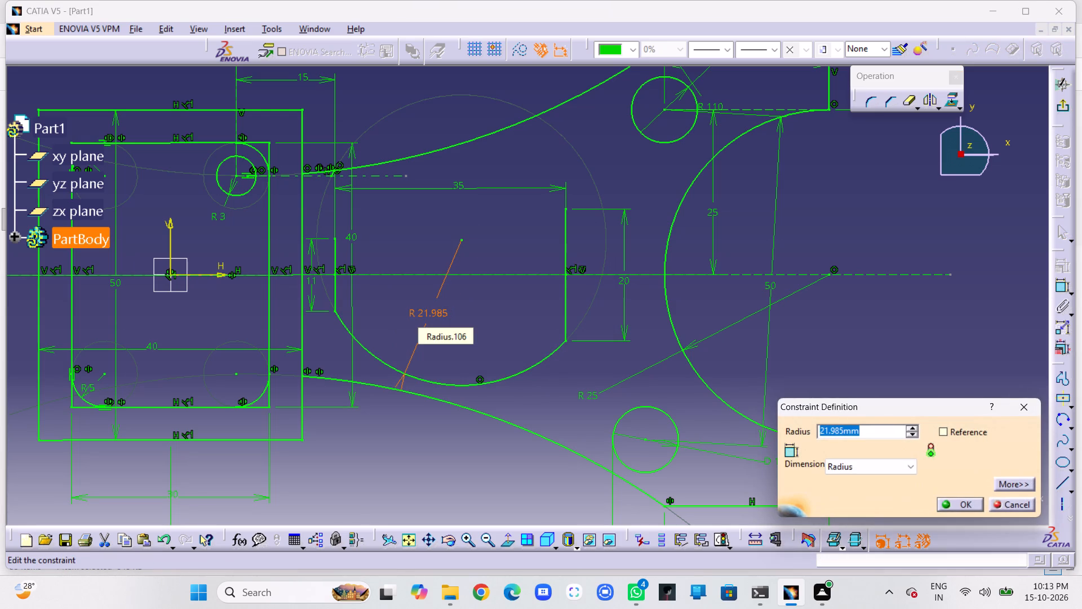
text(110)
key(Return)
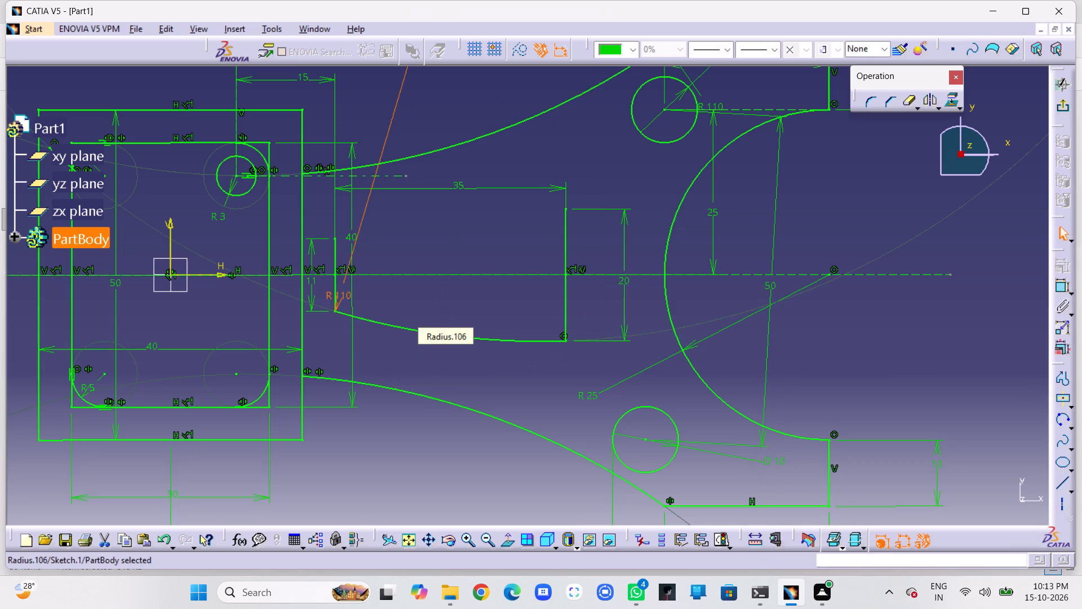
click(480, 300)
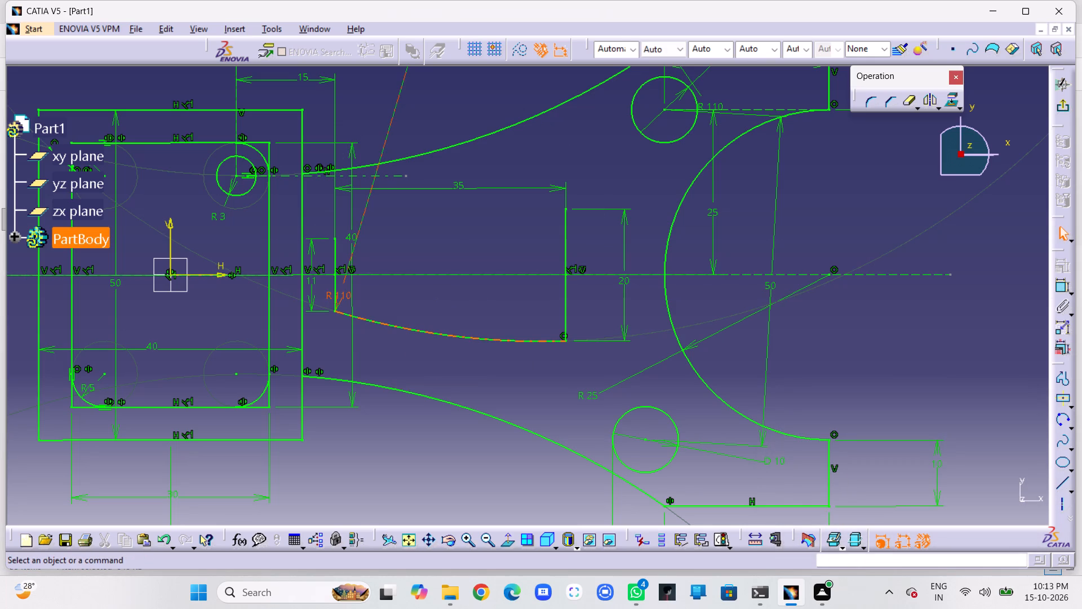
drag(360, 229, 454, 237)
click(479, 239)
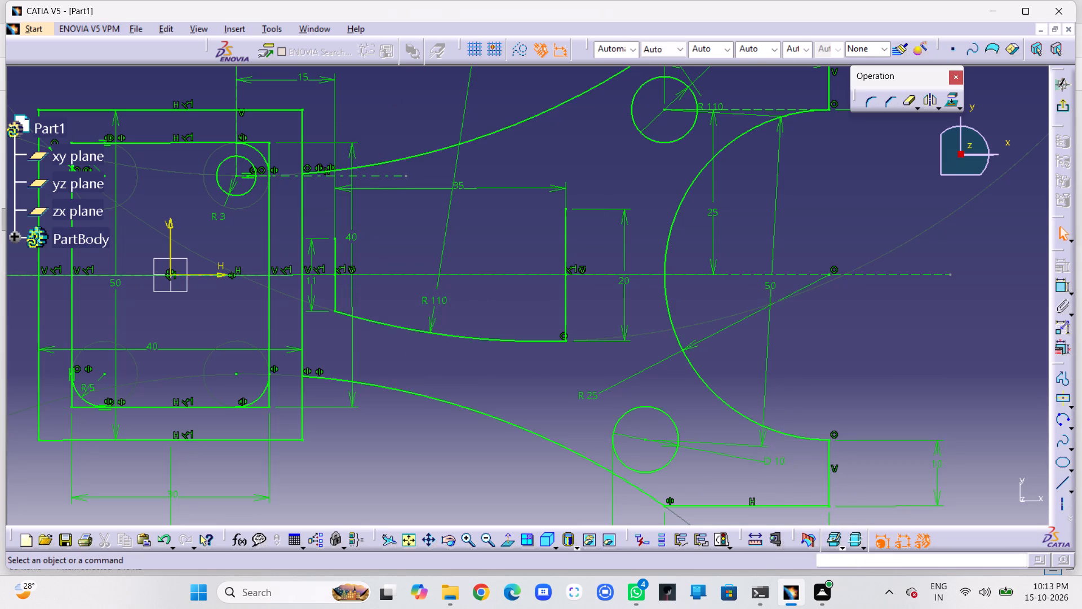
Mirror the inner profile's lower R110 arc about the horizontal axis.
click(506, 343)
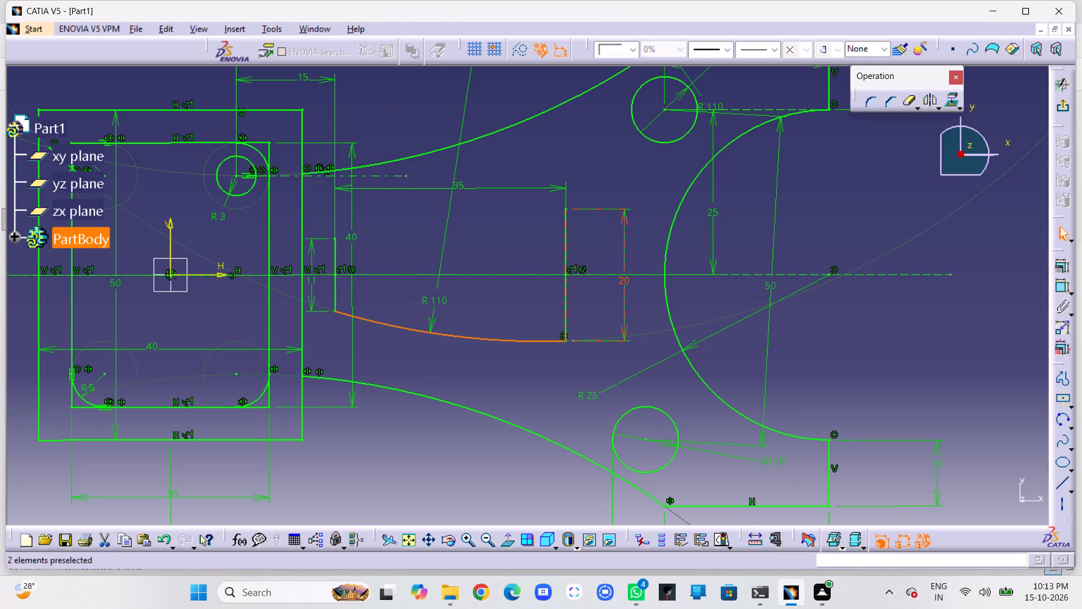
click(925, 100)
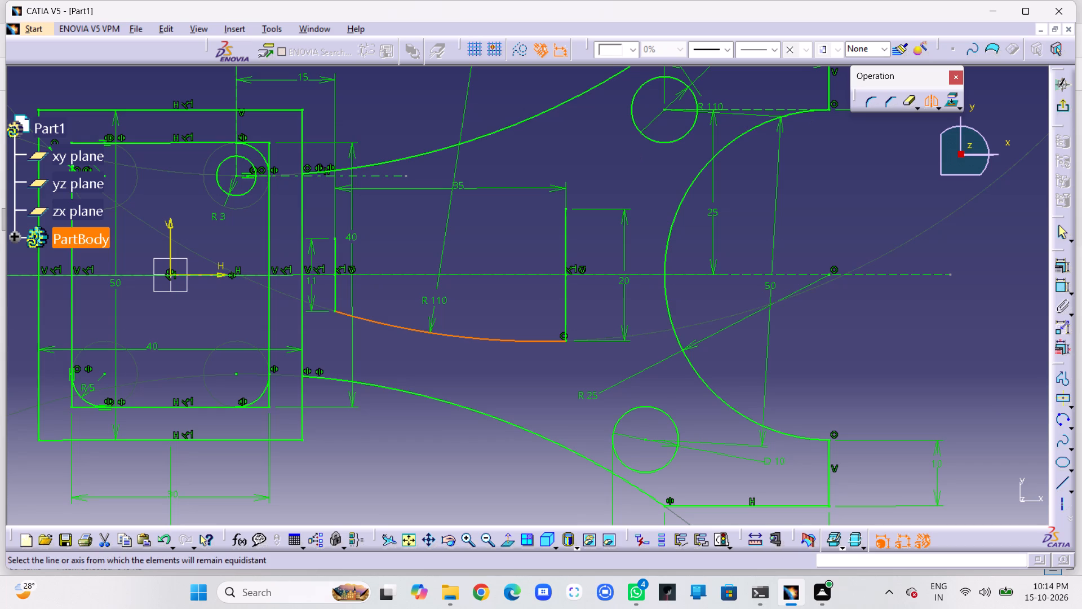
click(463, 273)
click(481, 245)
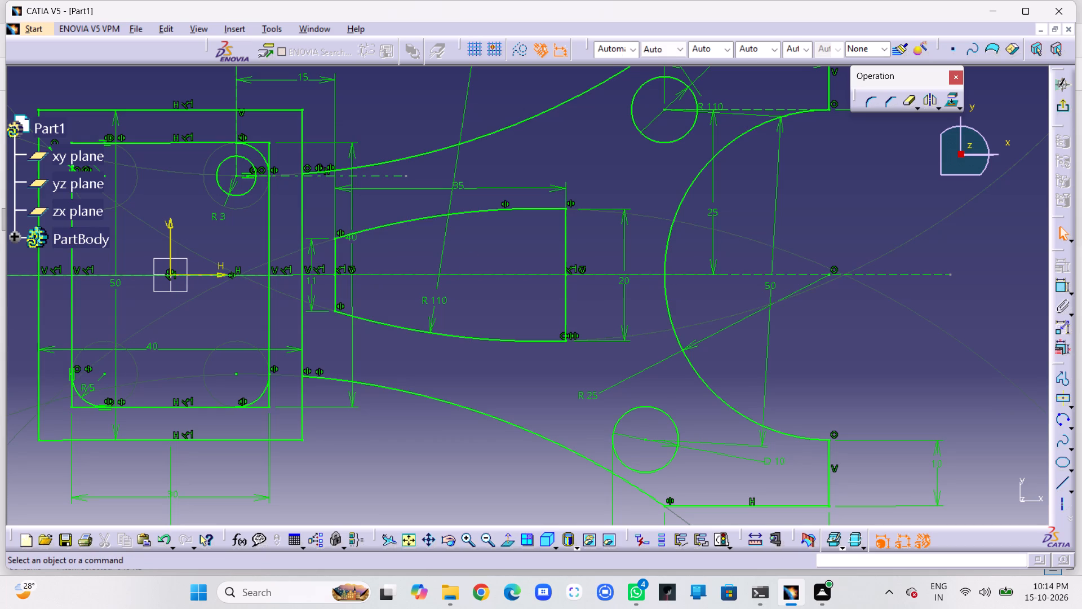
key(Escape)
Mirror the outer arcs, R110 inner arcs, 20 mm line, R25 arc, fork holes, both fork horizontals and lower vertical edge about the V axis.
middle_drag(516, 236, 569, 238)
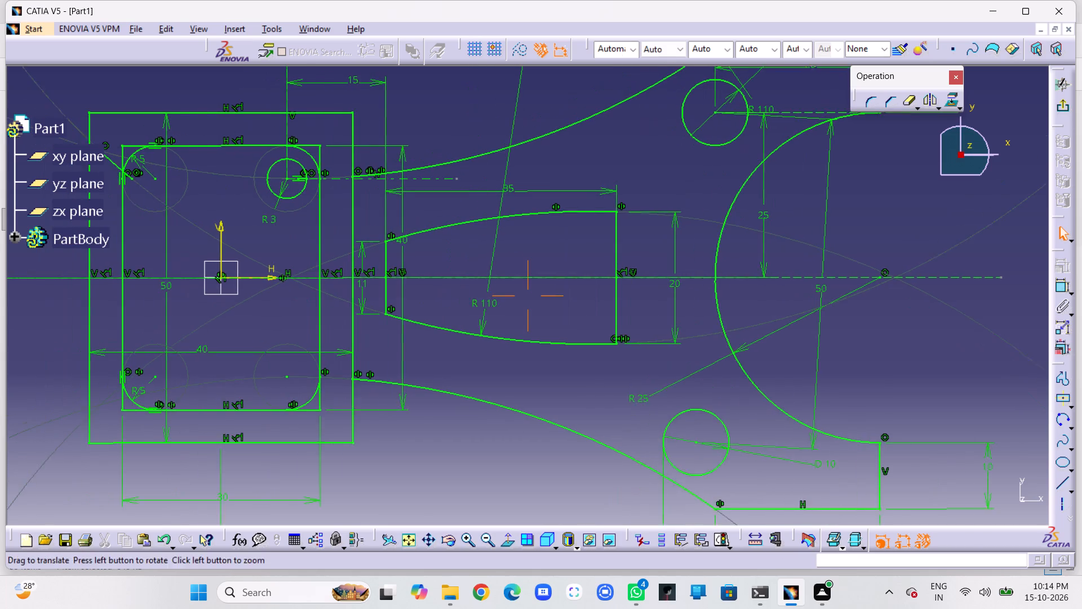
middle_drag(569, 238, 574, 282)
right_click(570, 237)
middle_drag(566, 316, 715, 316)
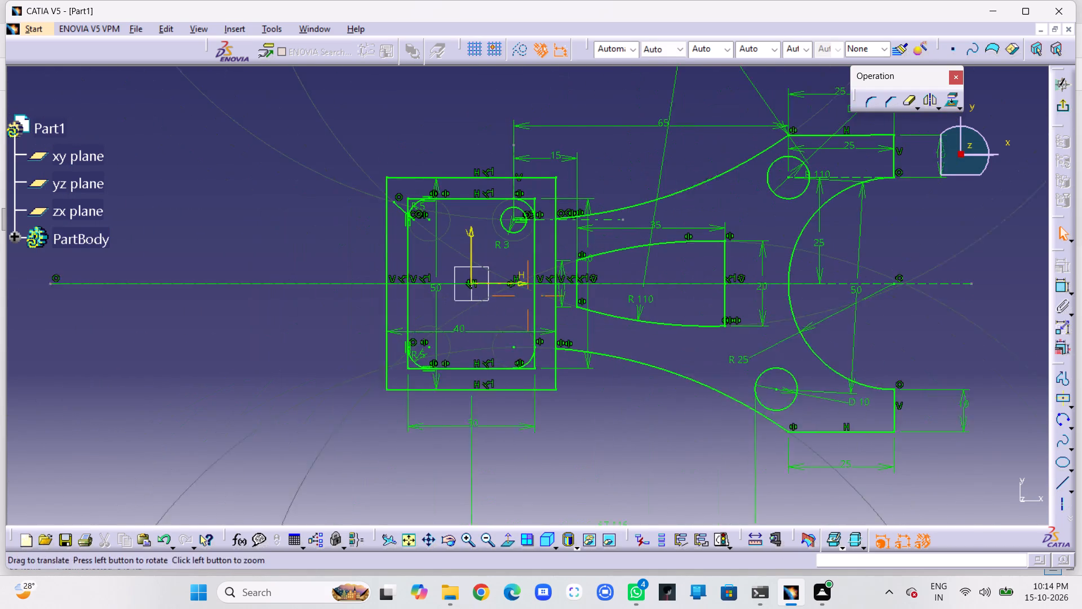
middle_drag(715, 316, 727, 316)
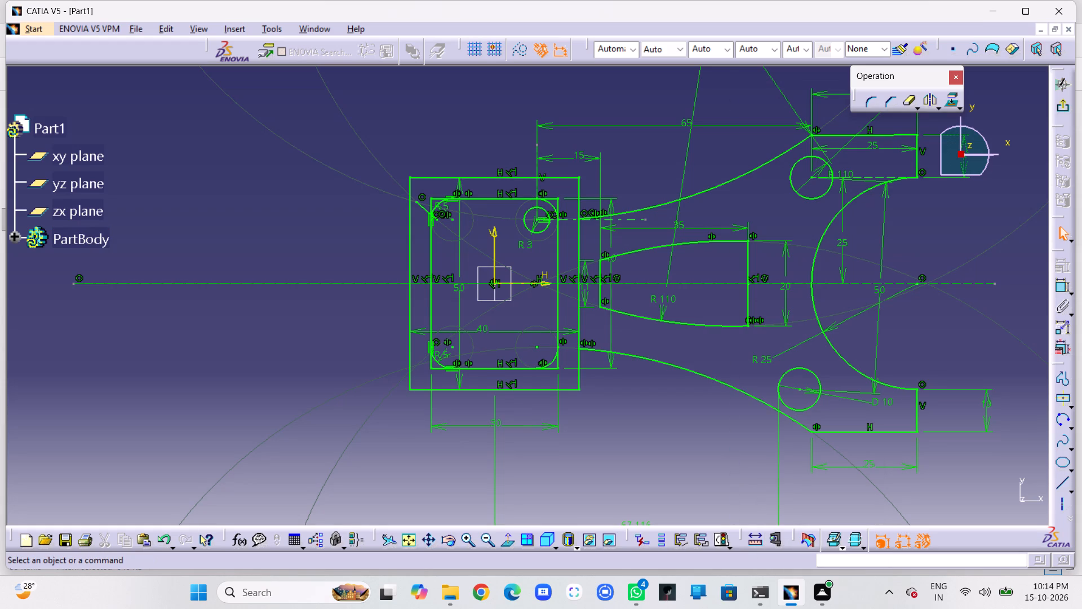
ctrl+click(646, 358)
ctrl+click(701, 324)
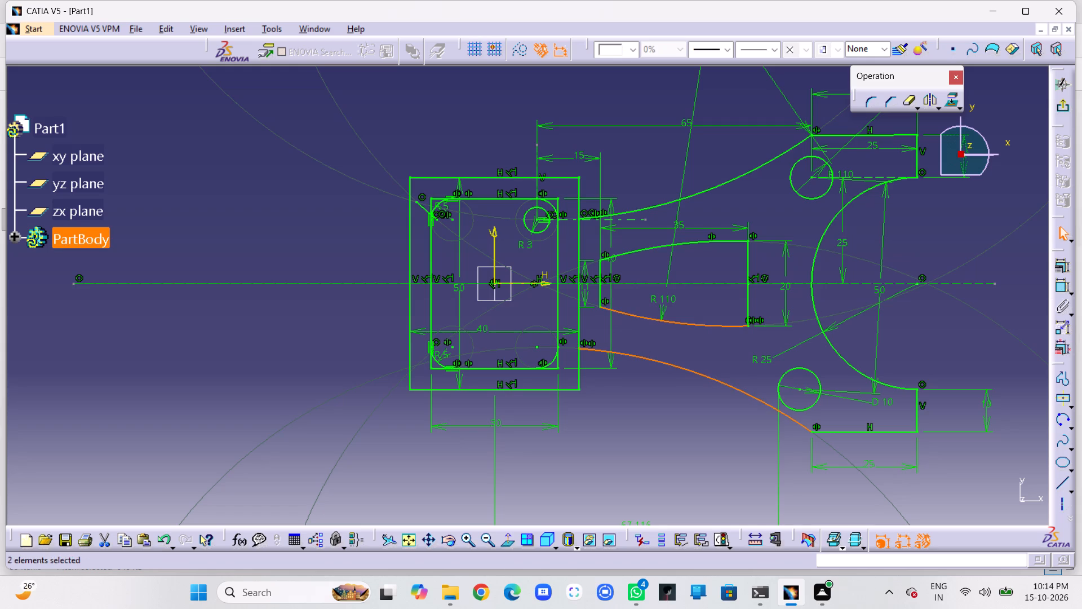
ctrl+click(747, 290)
ctrl+click(723, 239)
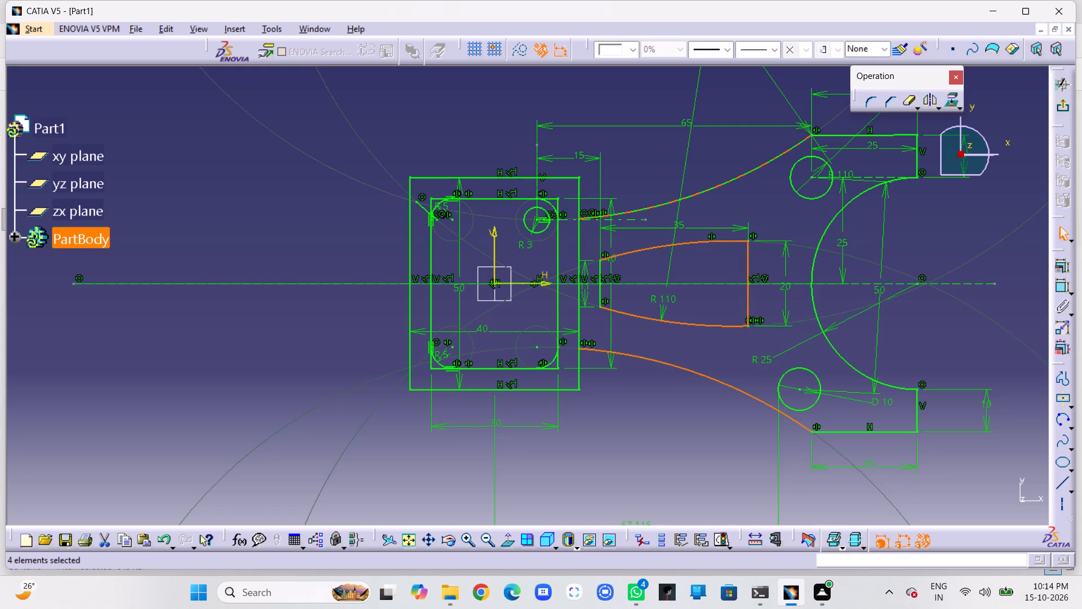
ctrl+click(714, 188)
ctrl+click(842, 136)
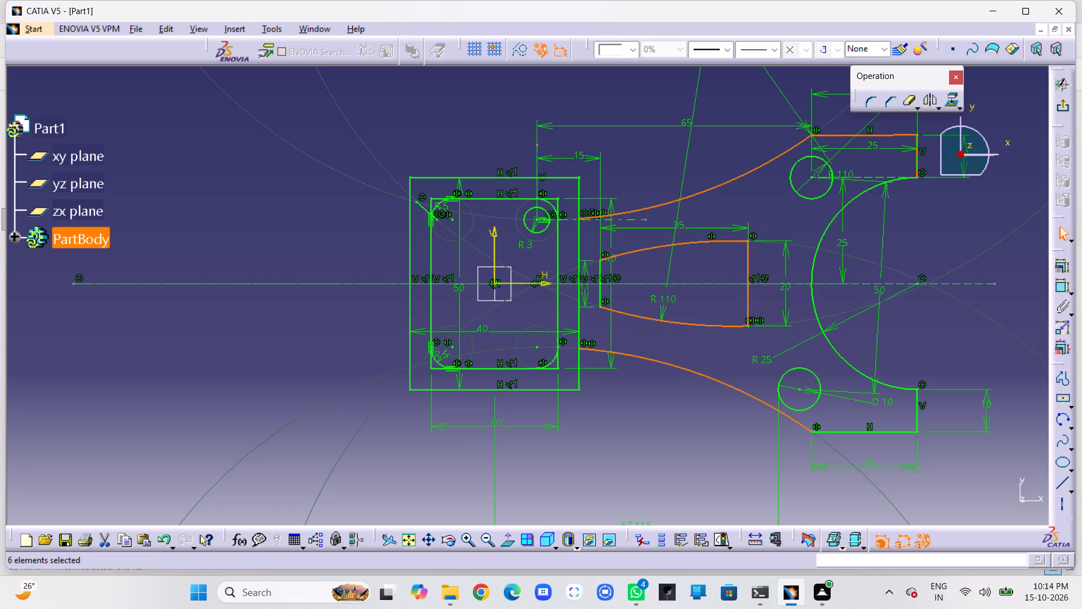
ctrl+click(863, 194)
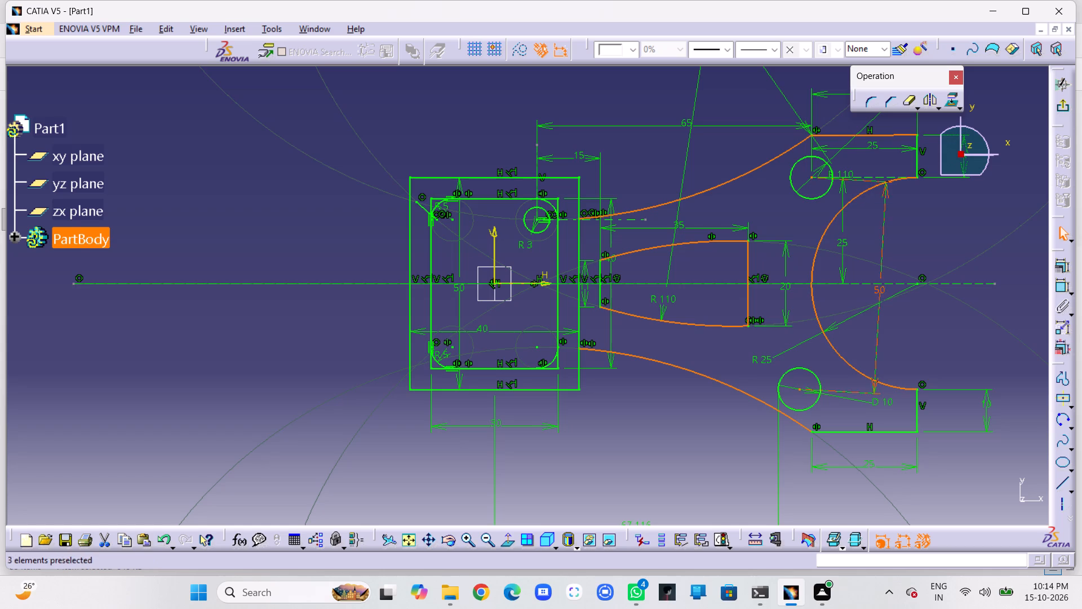
ctrl+click(813, 404)
ctrl+click(802, 193)
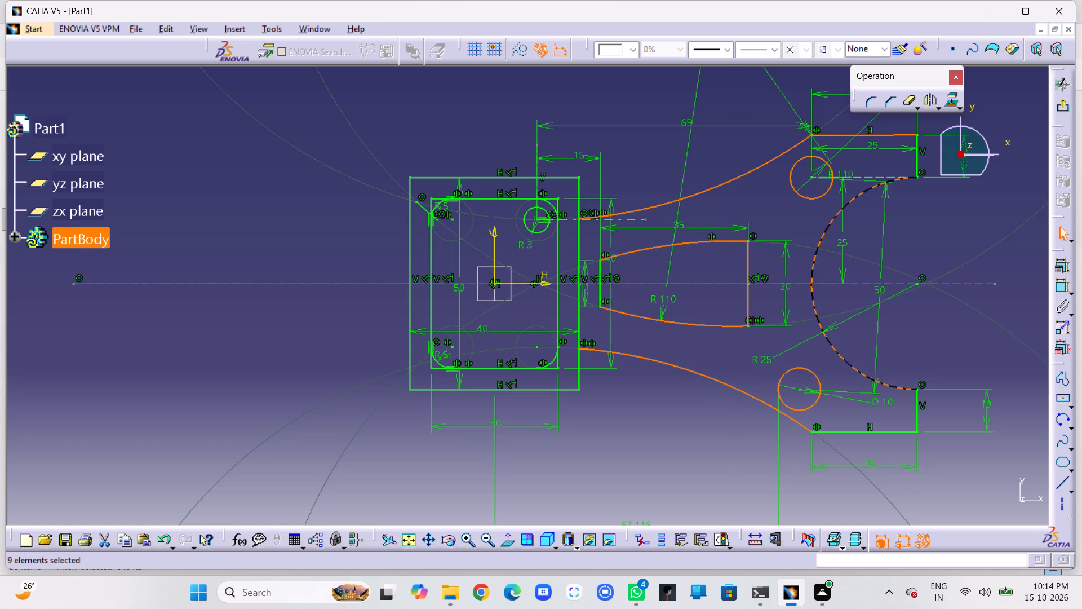
ctrl+click(858, 430)
ctrl+click(917, 408)
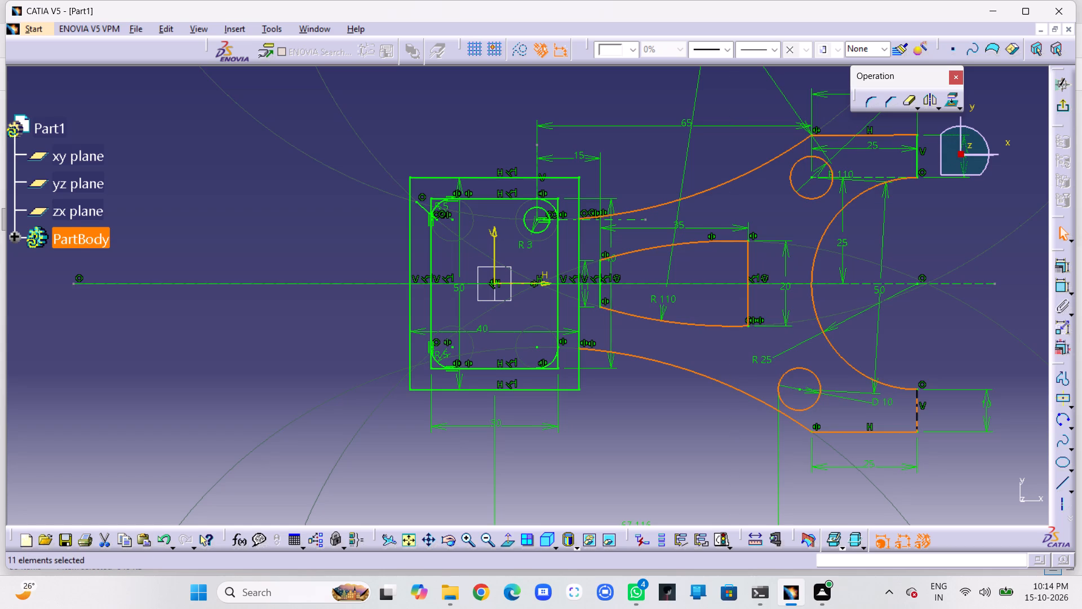
click(930, 101)
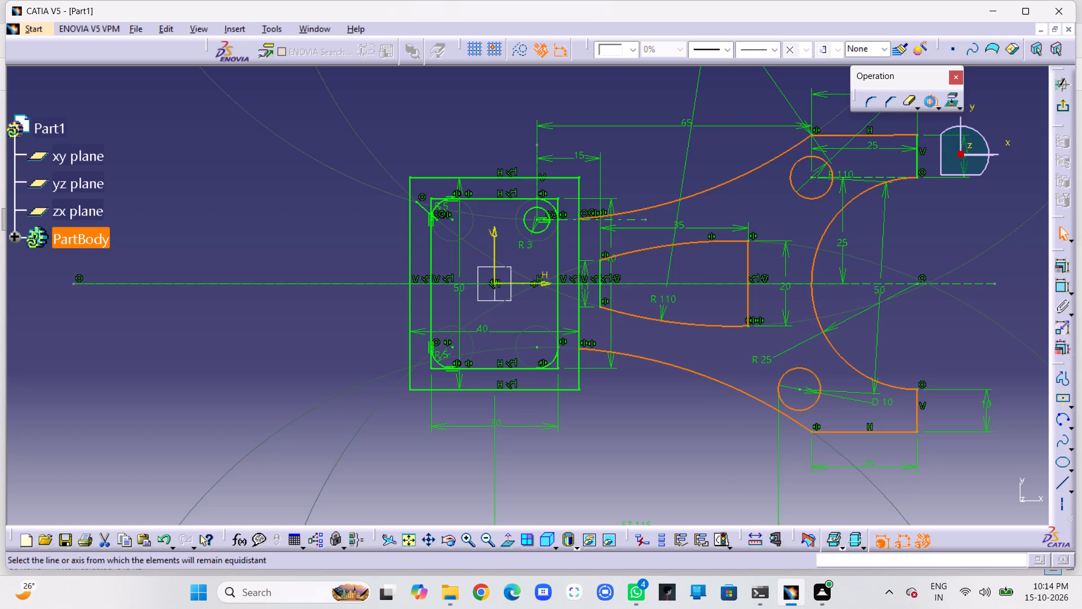
click(494, 237)
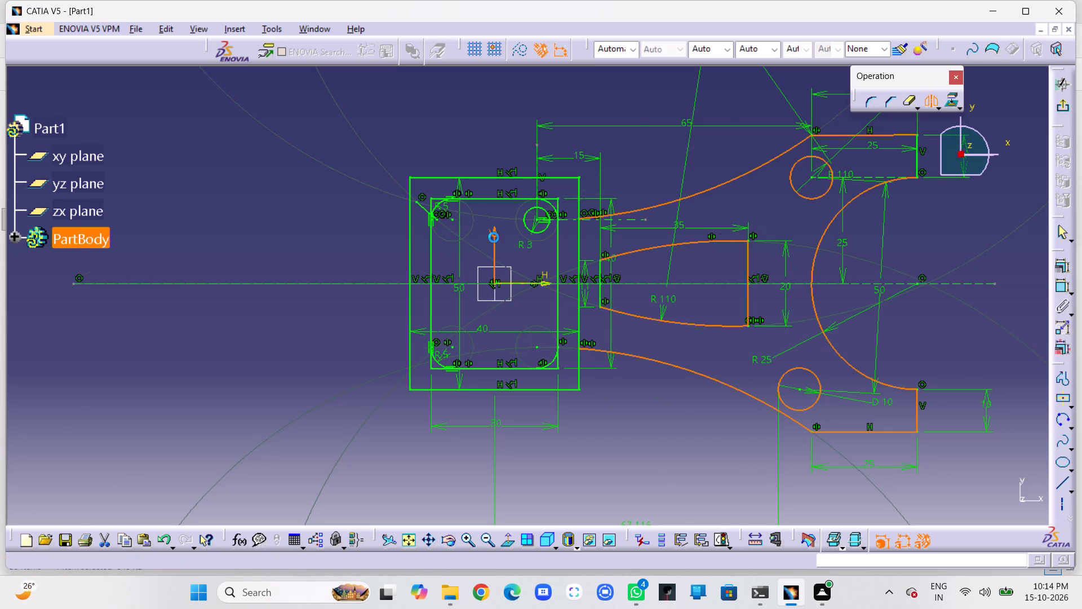
click(489, 134)
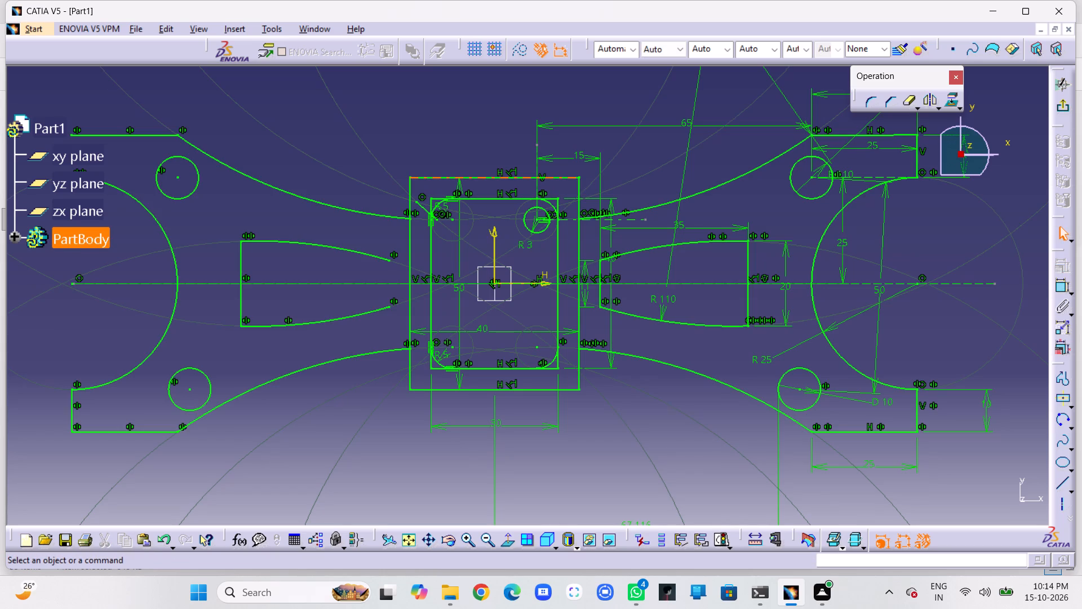
key(Escape)
Delete the stray short arc crossing the upper-left corner of the inner rectangle.
middle_drag(478, 263, 492, 267)
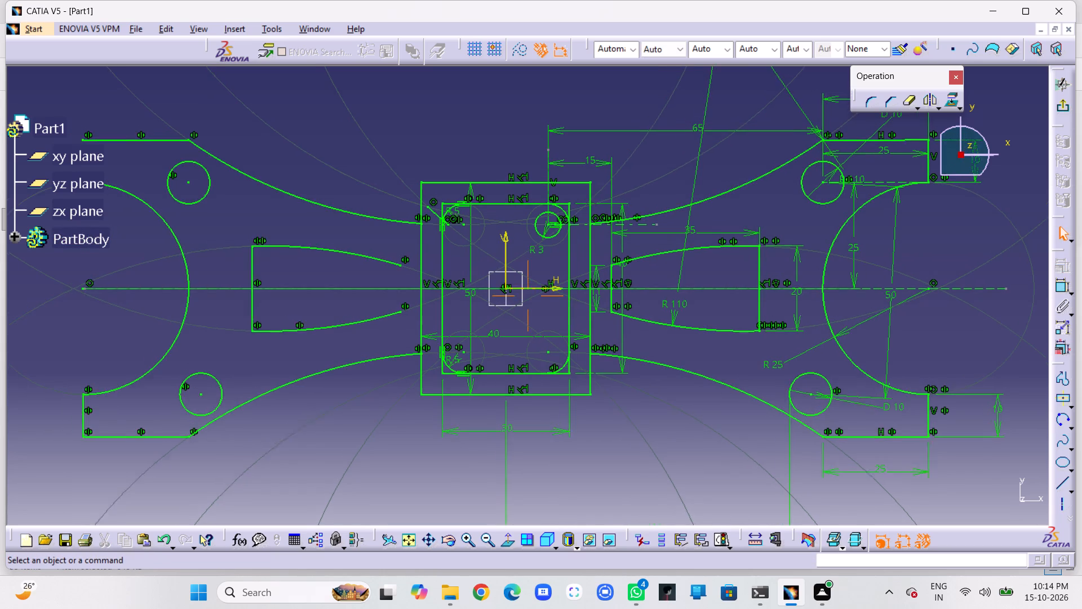
middle_drag(492, 267, 497, 170)
right_click(495, 268)
click(305, 85)
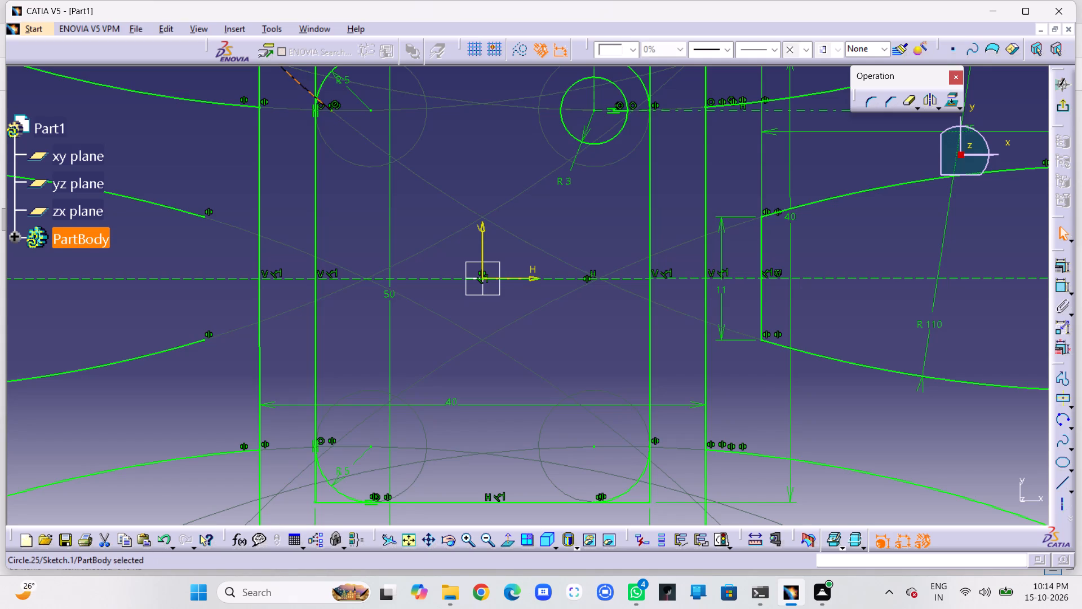
middle_drag(395, 140, 472, 292)
right_click(465, 258)
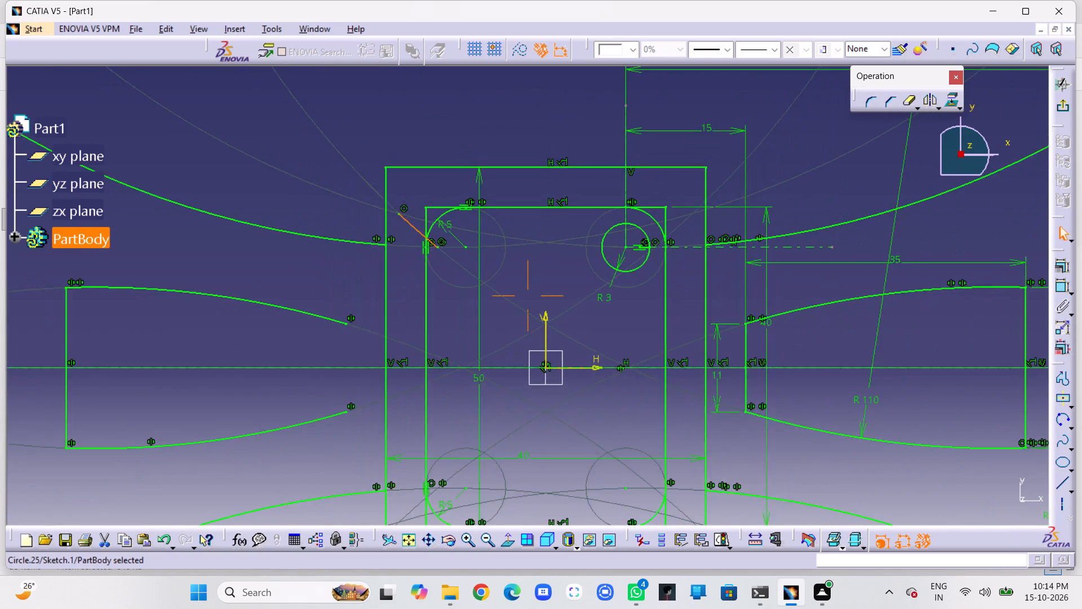
middle_drag(472, 292, 498, 204)
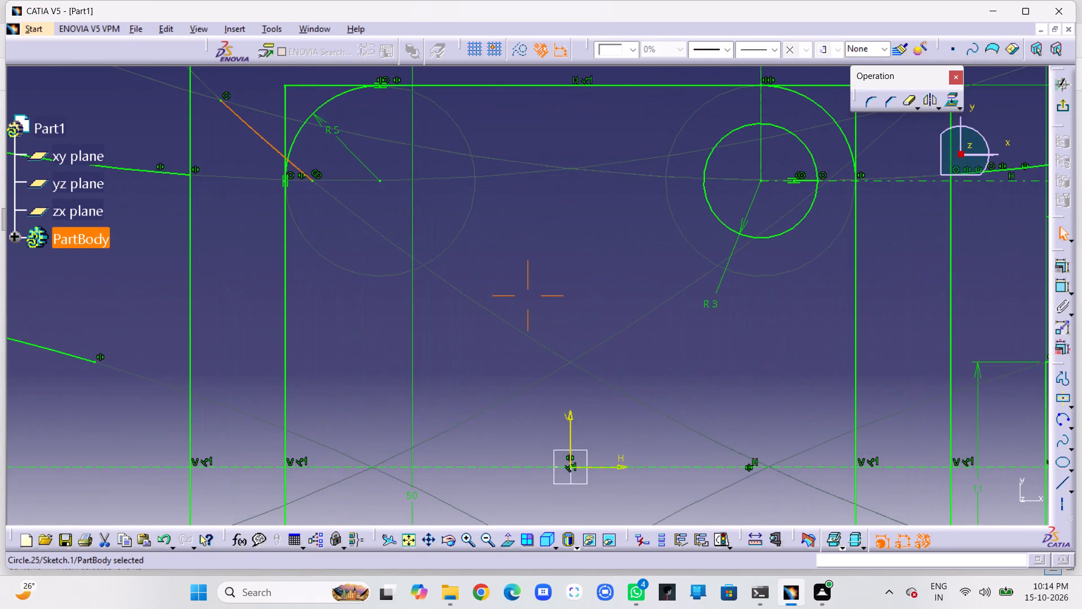
middle_drag(498, 204, 500, 217)
middle_click(500, 217)
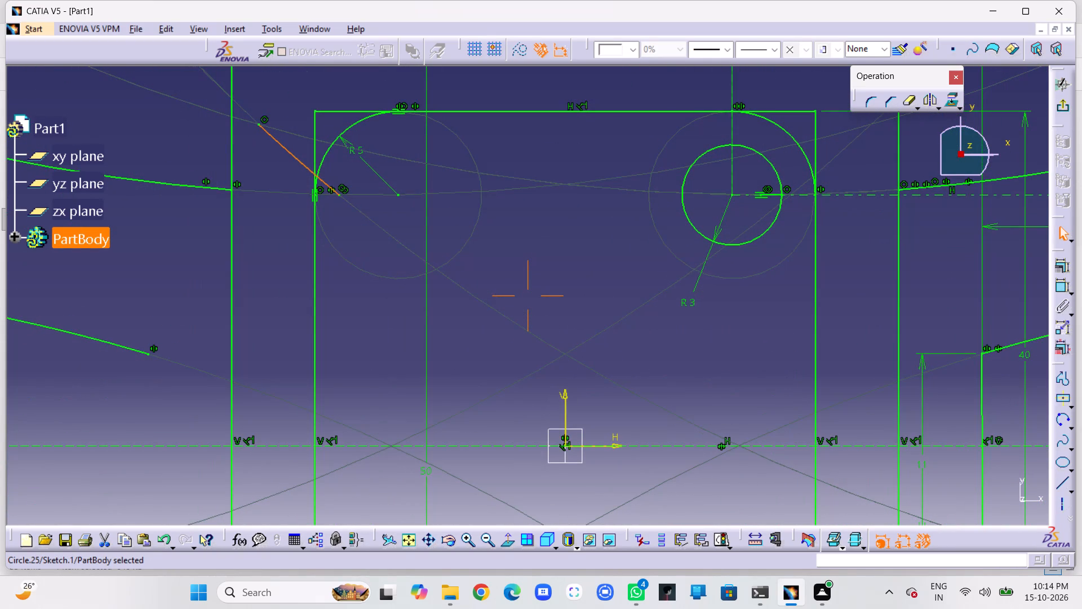
key(Delete)
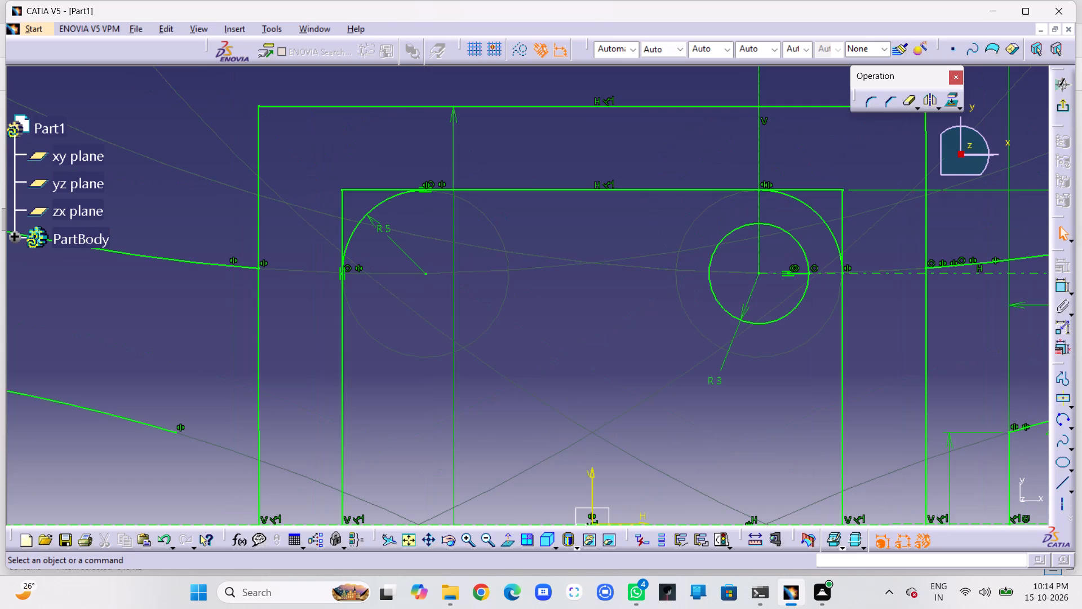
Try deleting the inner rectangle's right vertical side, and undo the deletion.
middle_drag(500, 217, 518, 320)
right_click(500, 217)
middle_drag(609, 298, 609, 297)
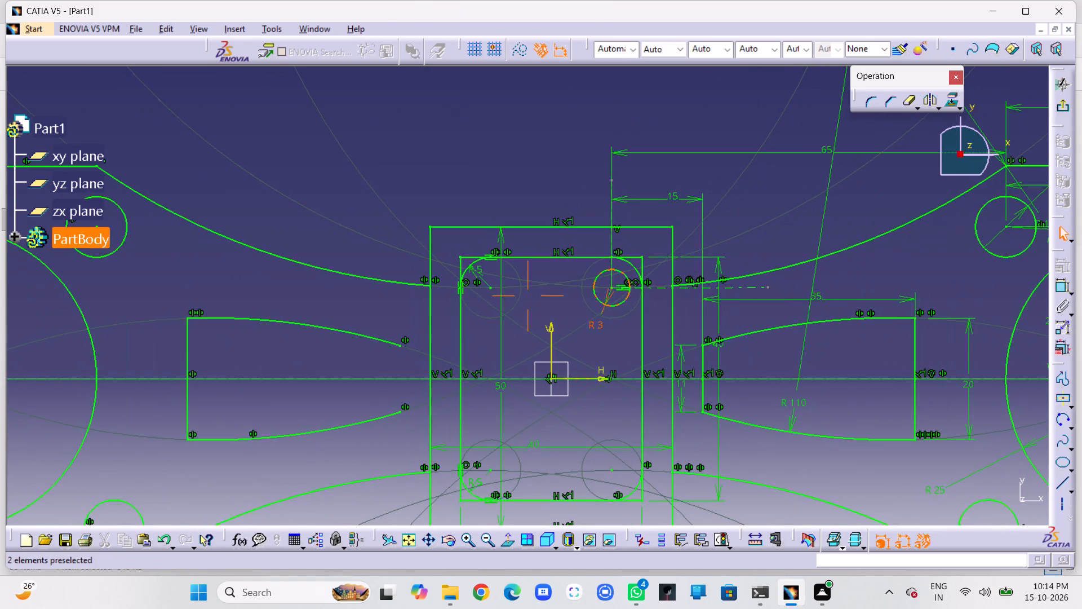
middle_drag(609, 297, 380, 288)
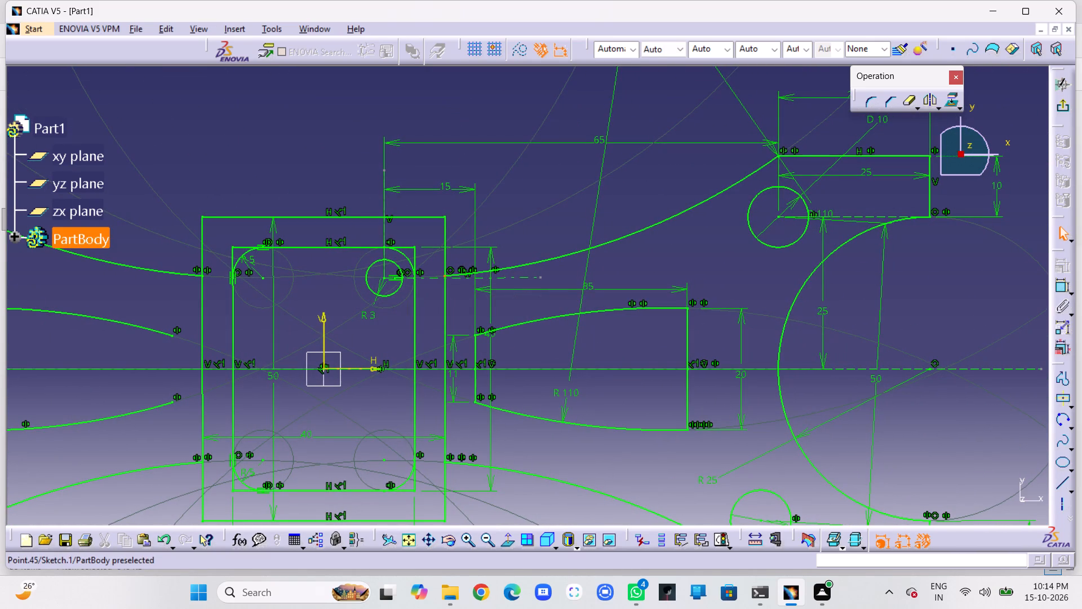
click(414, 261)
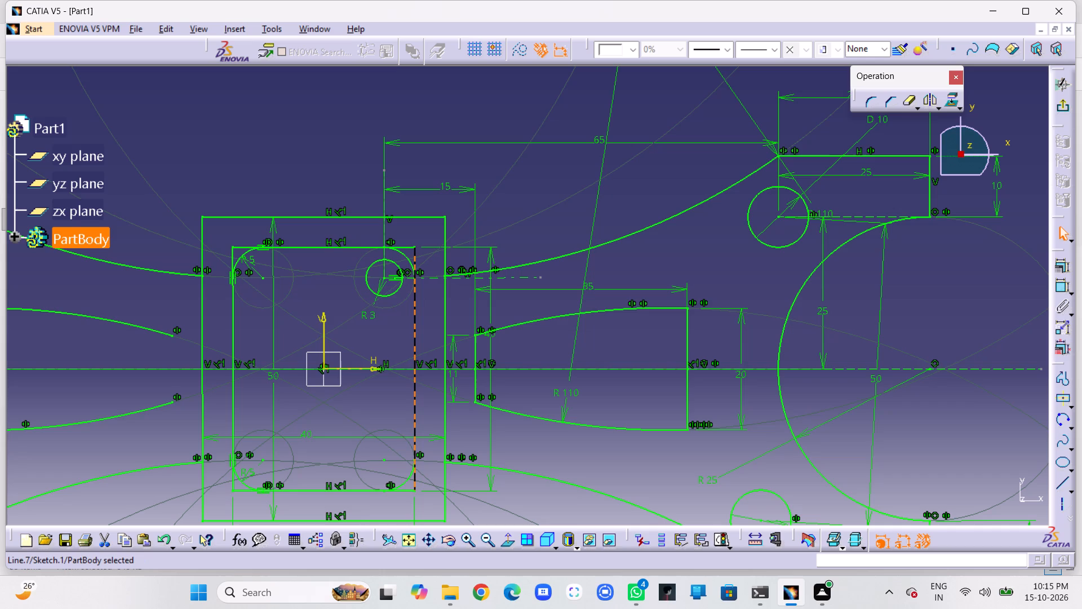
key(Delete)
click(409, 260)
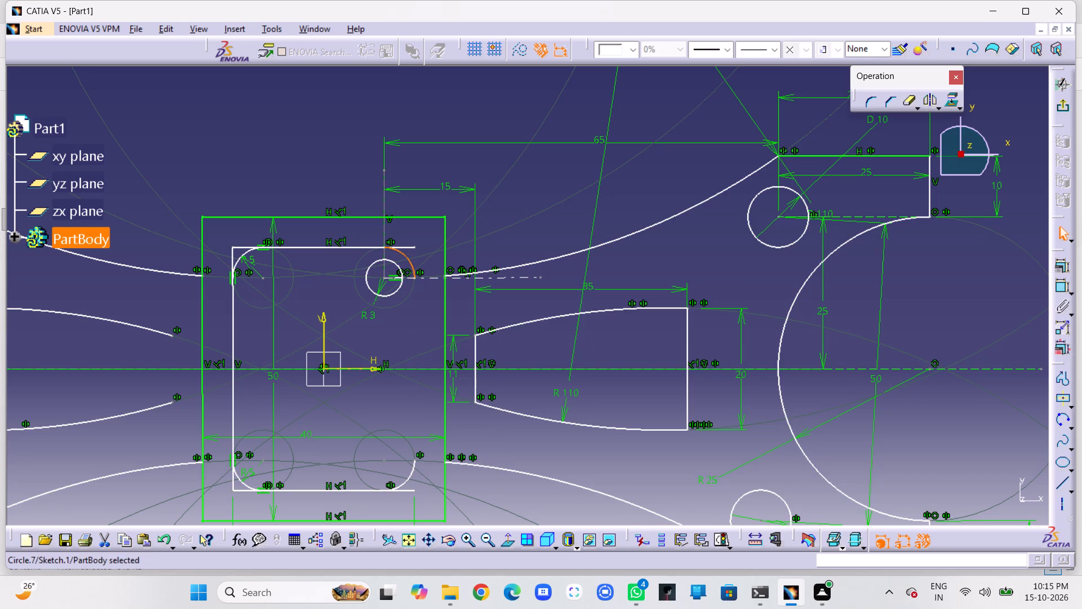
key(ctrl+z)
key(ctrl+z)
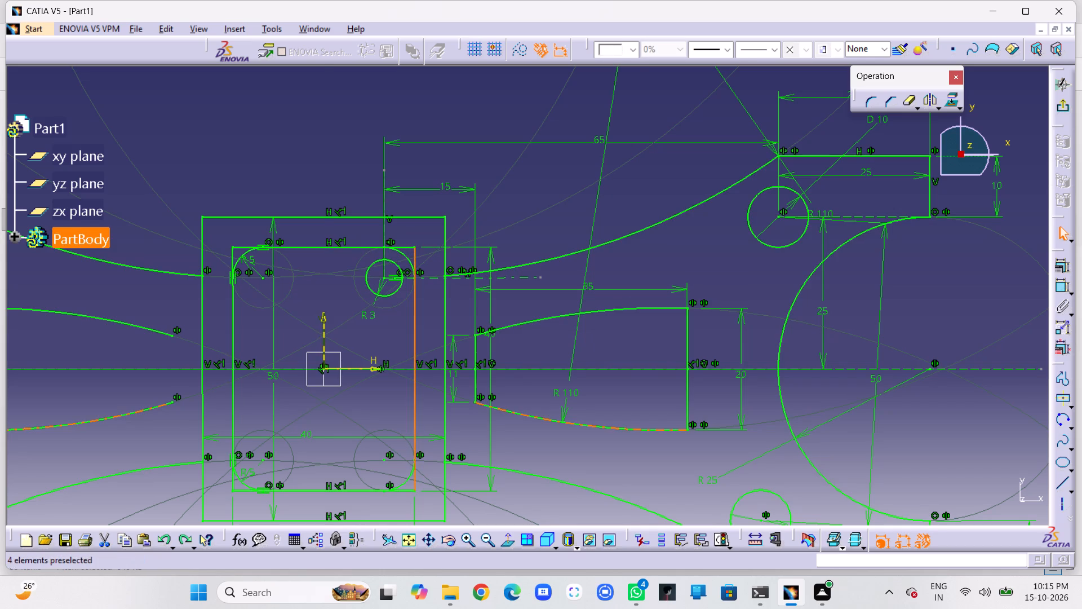
Convert the inner rectangle's four sides, its R5 corner arcs and the R3 circle to construction elements.
click(427, 258)
click(415, 258)
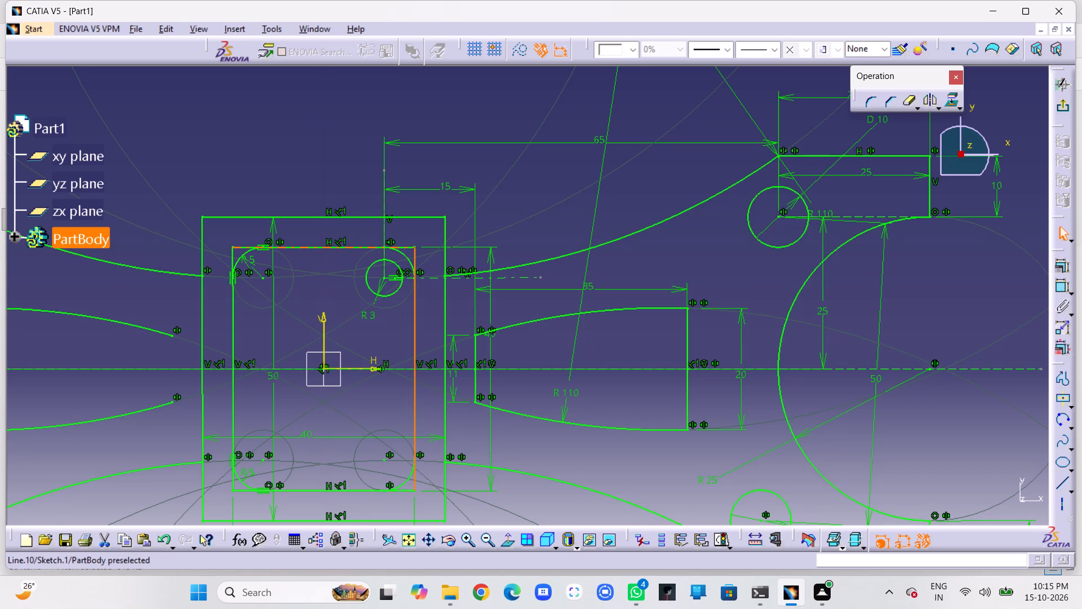
ctrl+click(406, 246)
ctrl+click(406, 257)
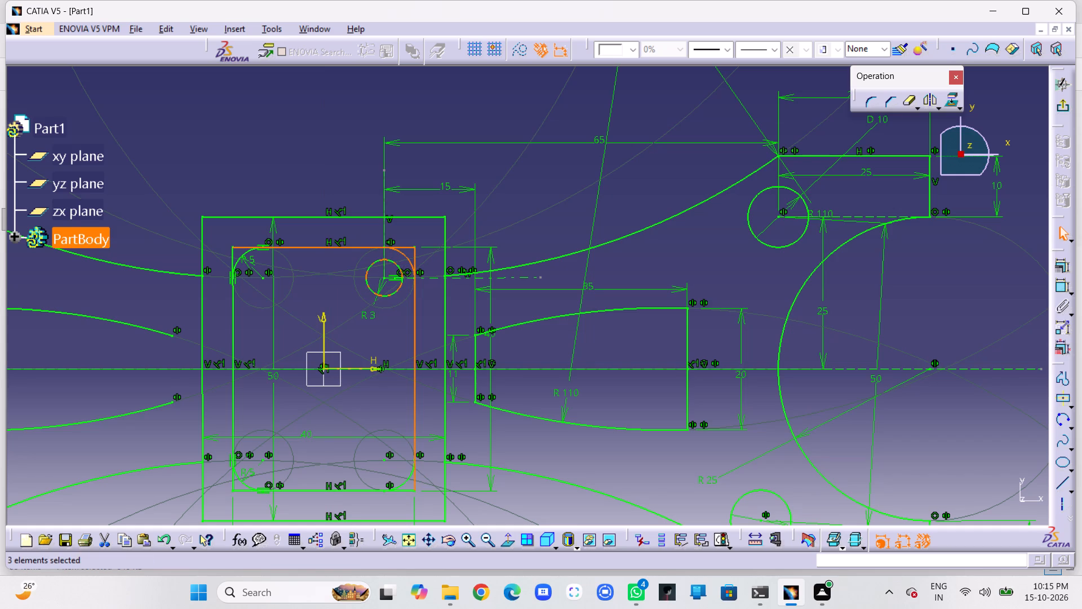
ctrl+click(374, 264)
ctrl+click(242, 258)
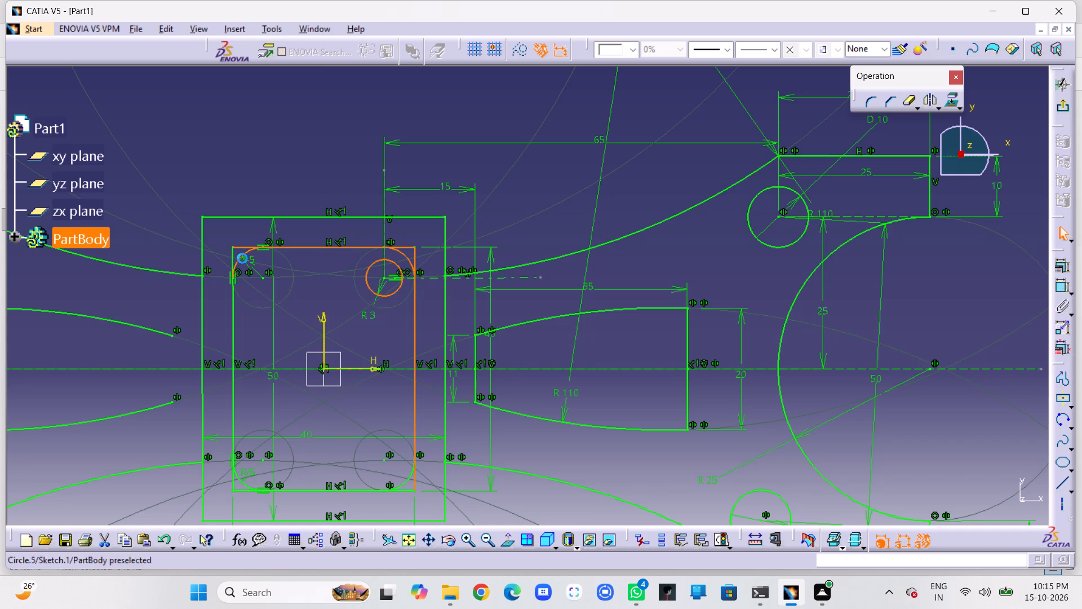
ctrl+click(231, 258)
ctrl+click(237, 479)
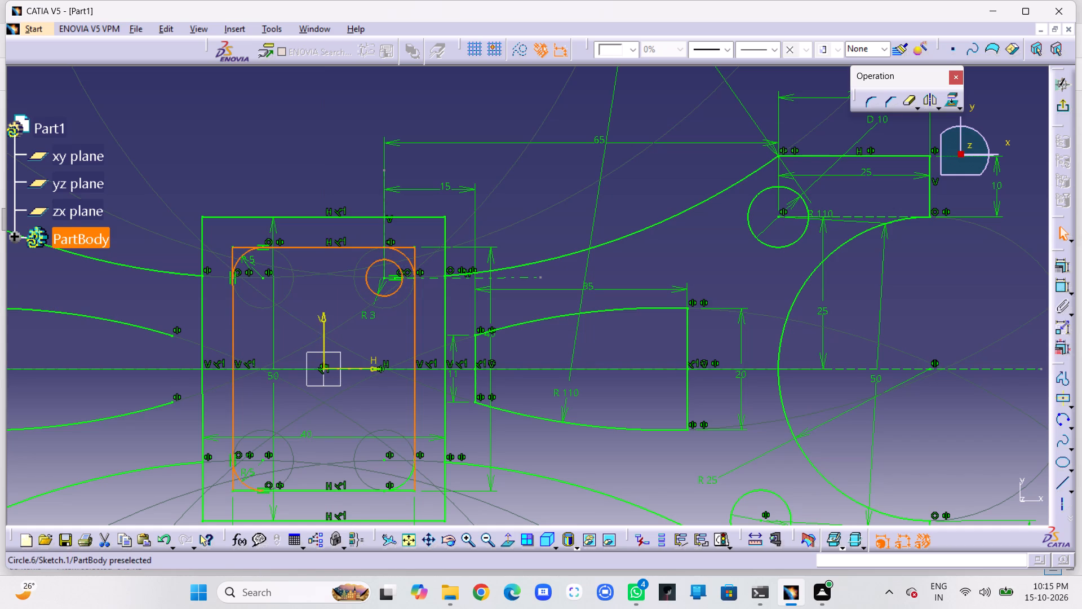
ctrl+click(239, 491)
ctrl+click(407, 477)
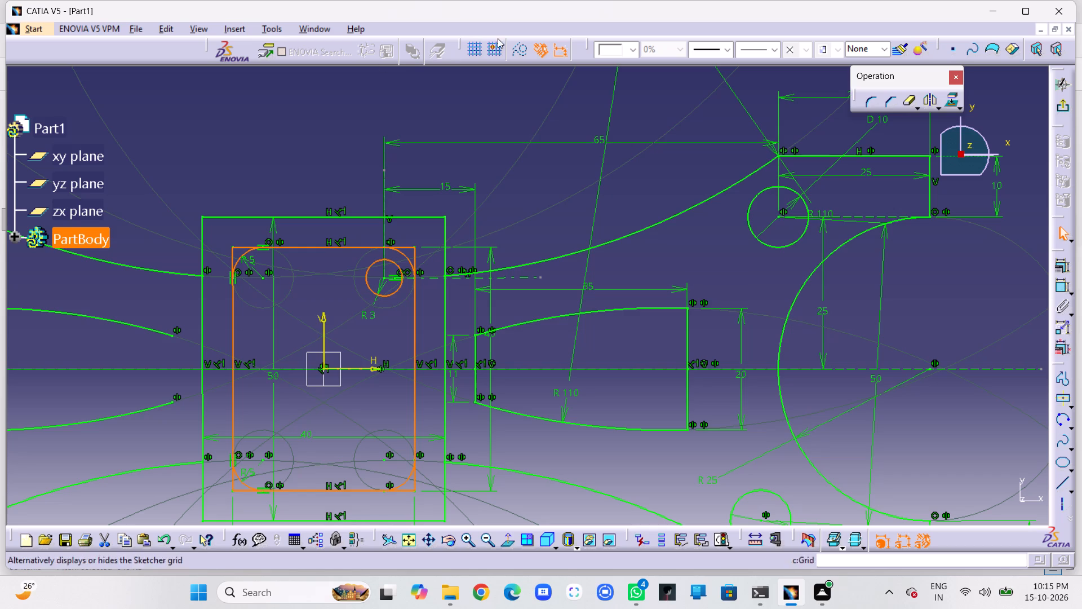
click(521, 54)
click(495, 116)
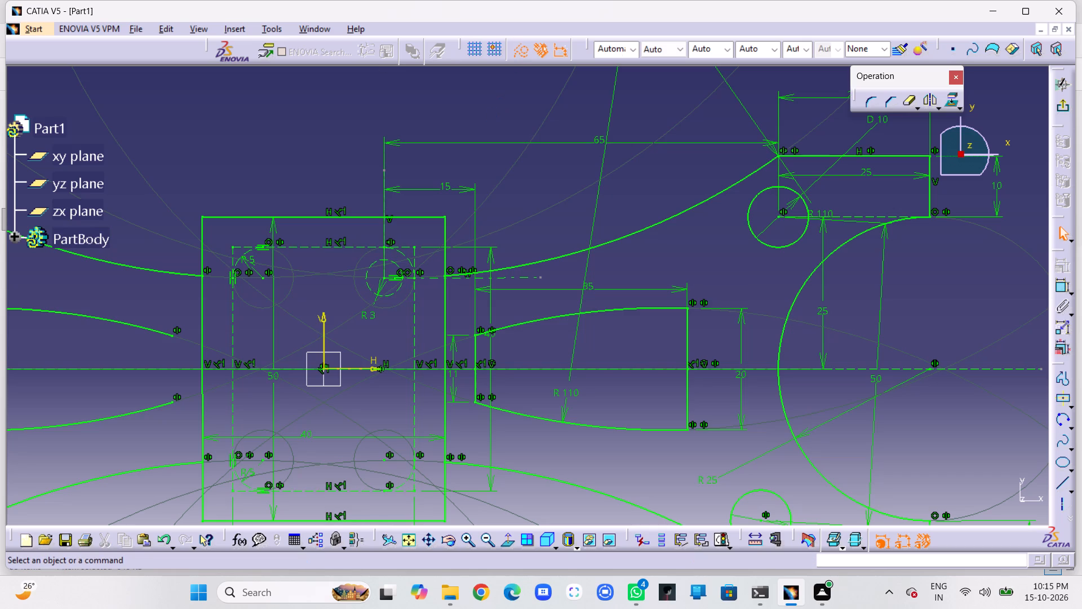
Mirror the right inner profile's 11 mm vertical line about the V axis to close the left inner profile.
middle_drag(411, 117, 425, 186)
right_click(411, 117)
middle_drag(425, 186, 591, 122)
right_click(573, 162)
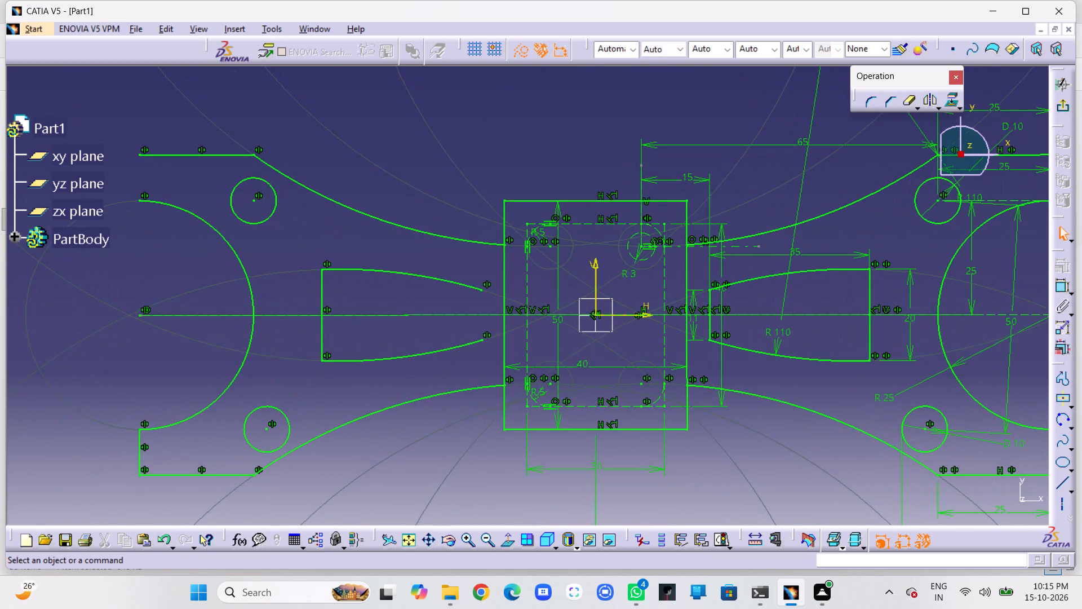
click(709, 304)
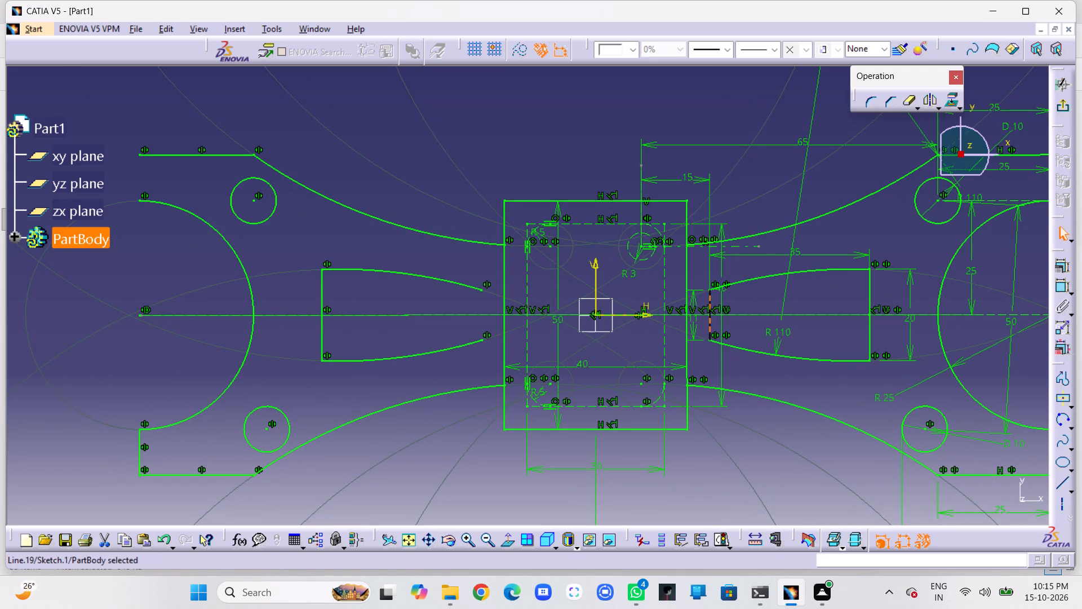
click(931, 100)
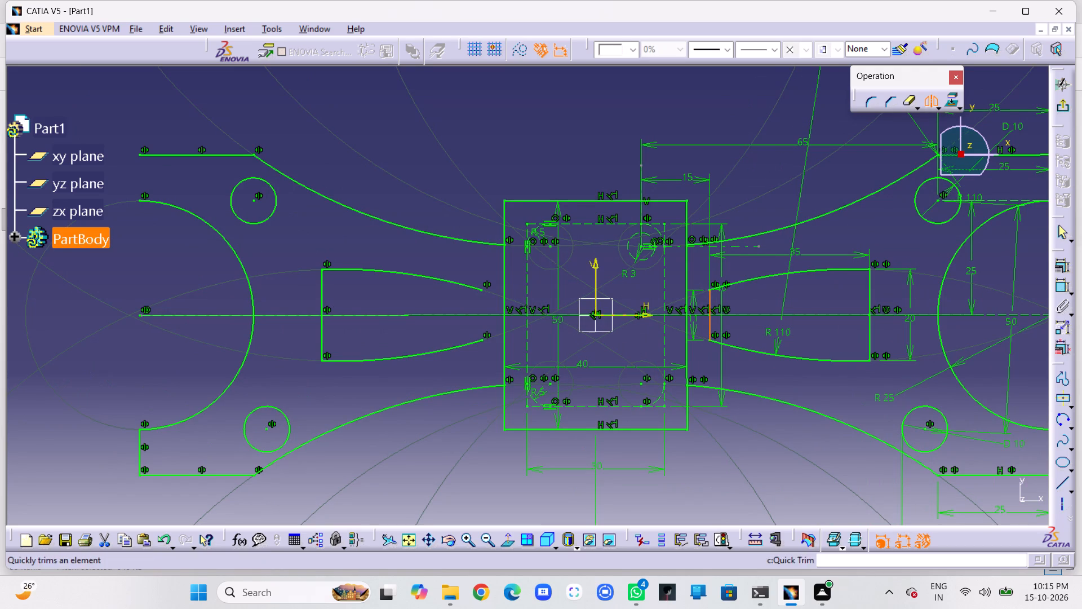
click(597, 284)
click(512, 138)
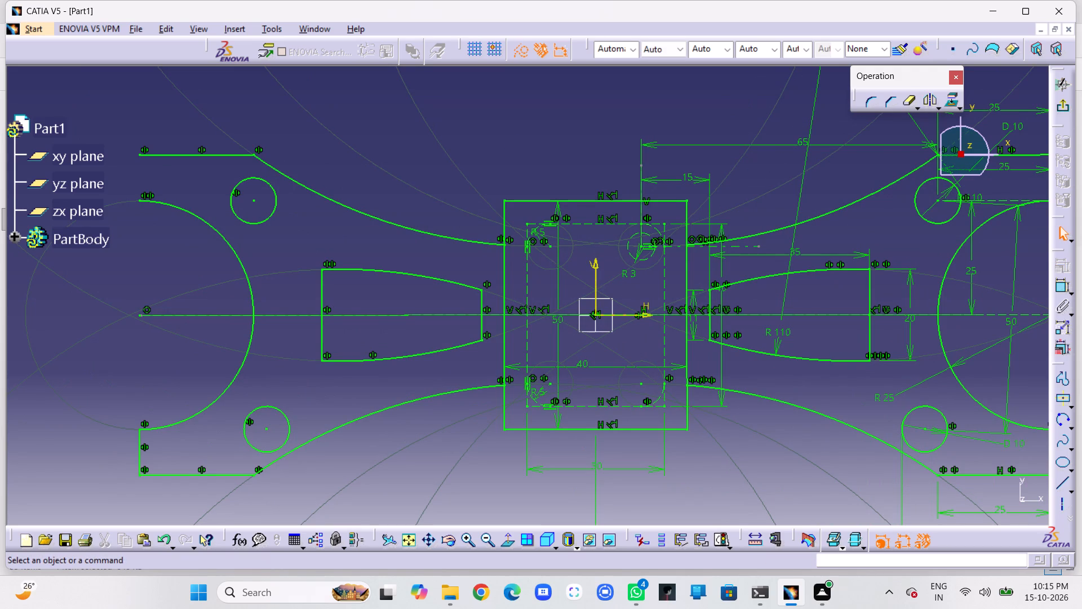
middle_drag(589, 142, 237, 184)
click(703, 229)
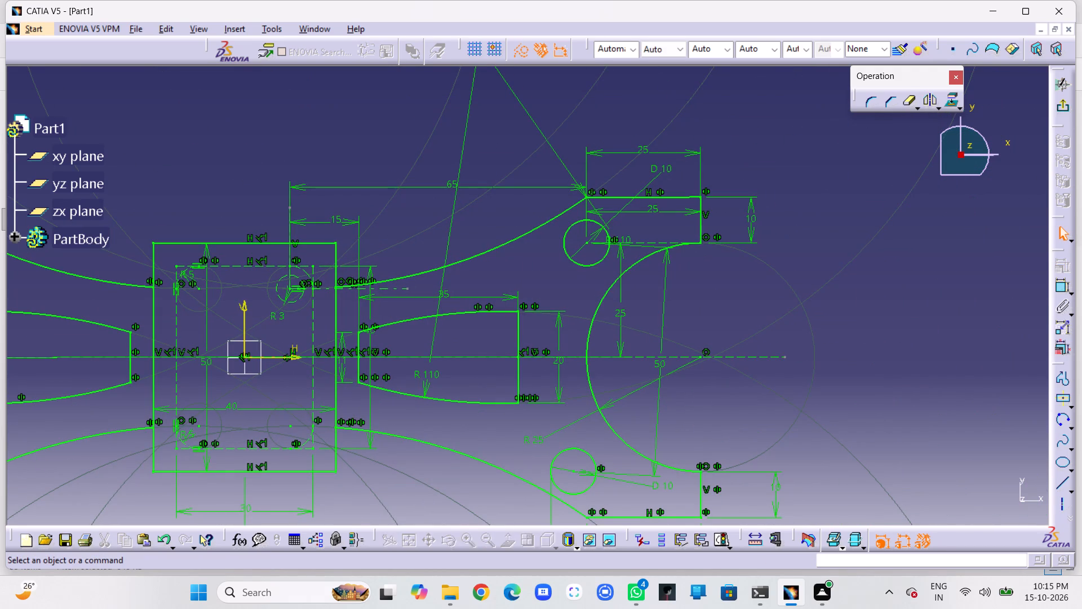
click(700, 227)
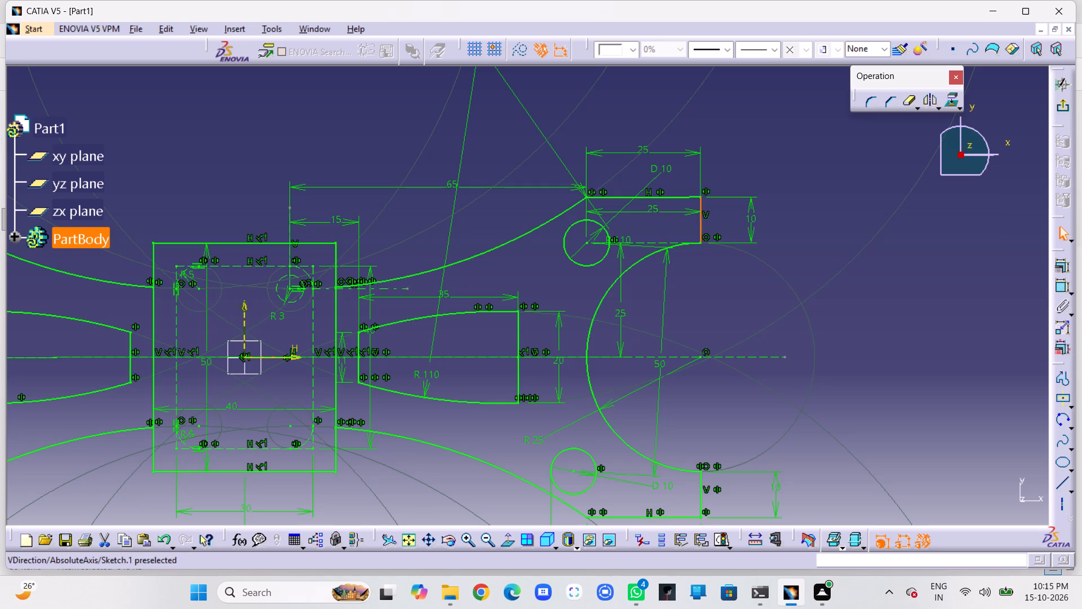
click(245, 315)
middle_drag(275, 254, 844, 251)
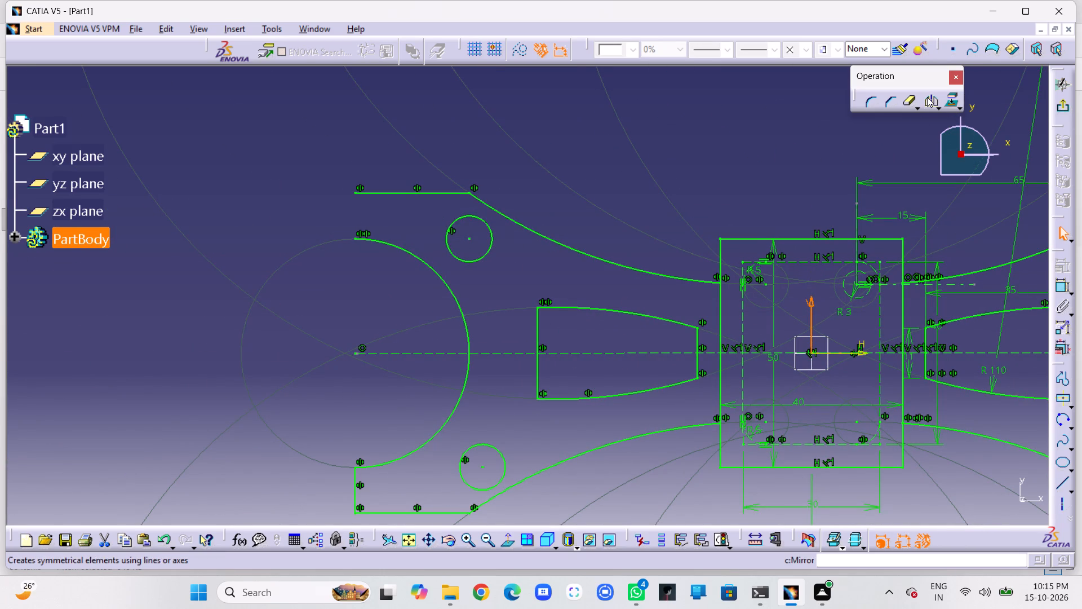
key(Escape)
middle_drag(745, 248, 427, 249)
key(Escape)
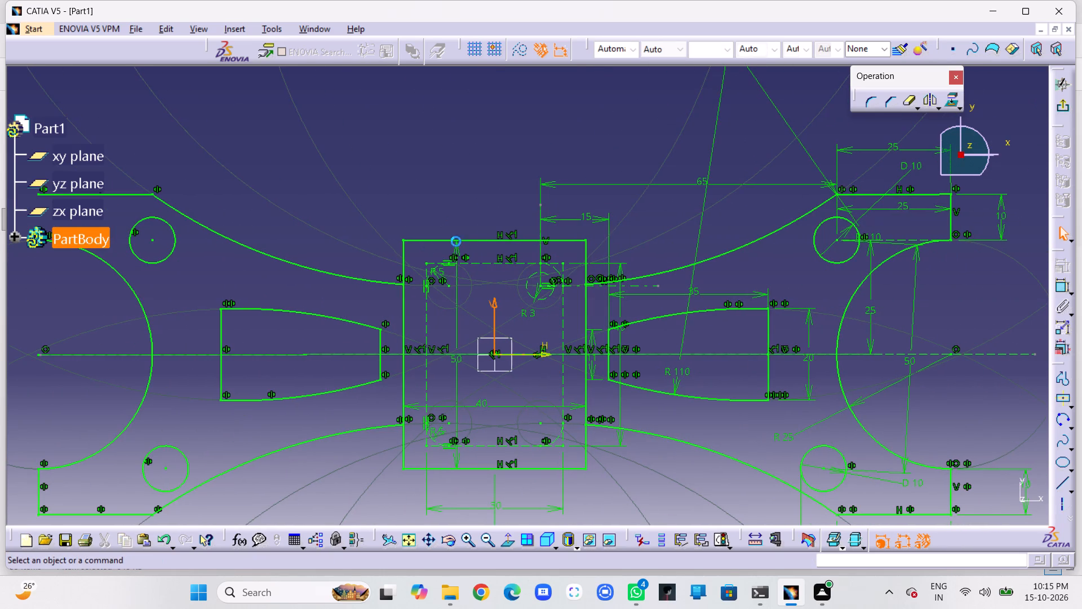
Mirror the upper-right fork's 10 mm vertical end edge about the V axis to close the upper-left fork end.
click(952, 209)
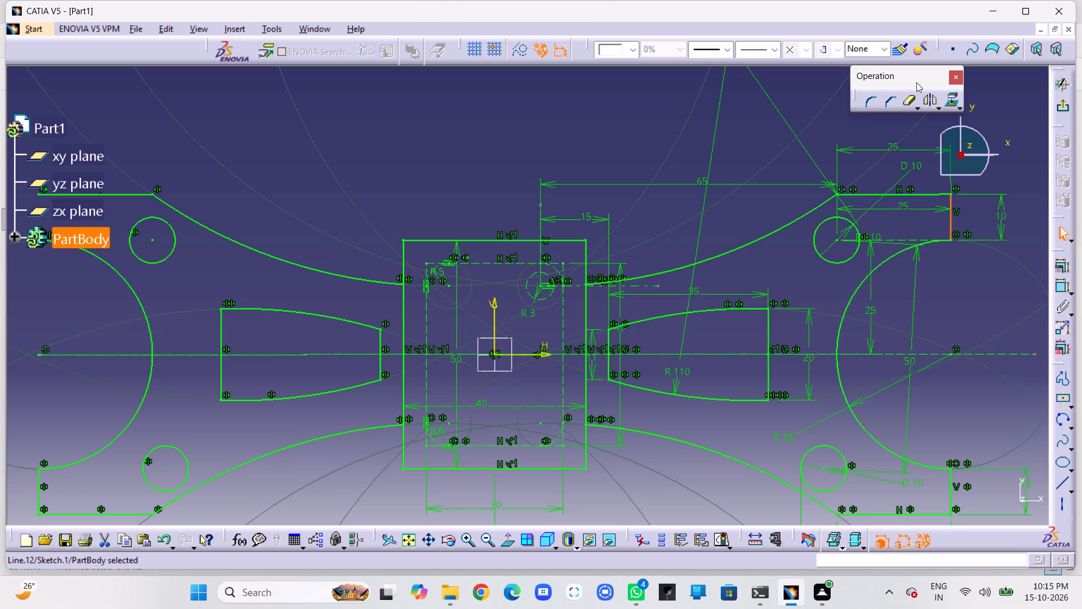
click(929, 101)
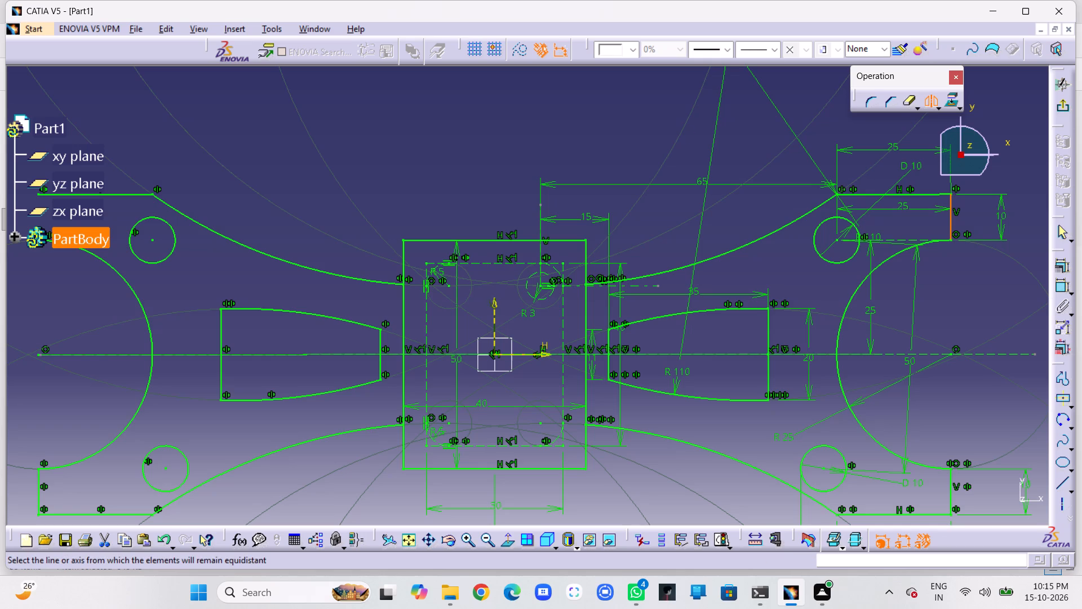
click(494, 307)
middle_drag(419, 194, 605, 188)
right_click(605, 175)
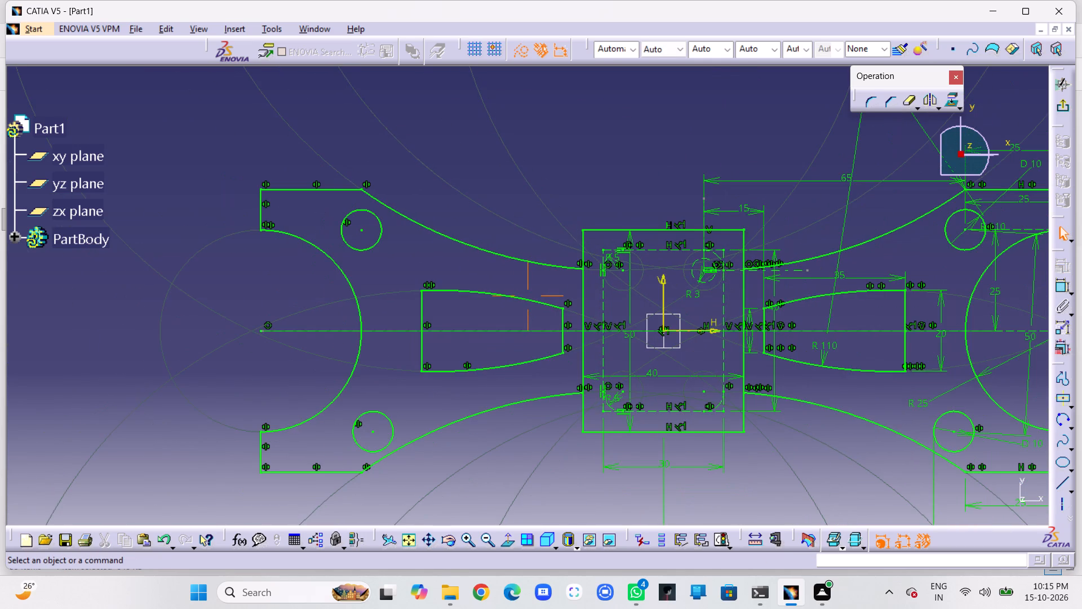
middle_drag(605, 188, 605, 189)
key(Escape)
middle_drag(578, 205, 464, 200)
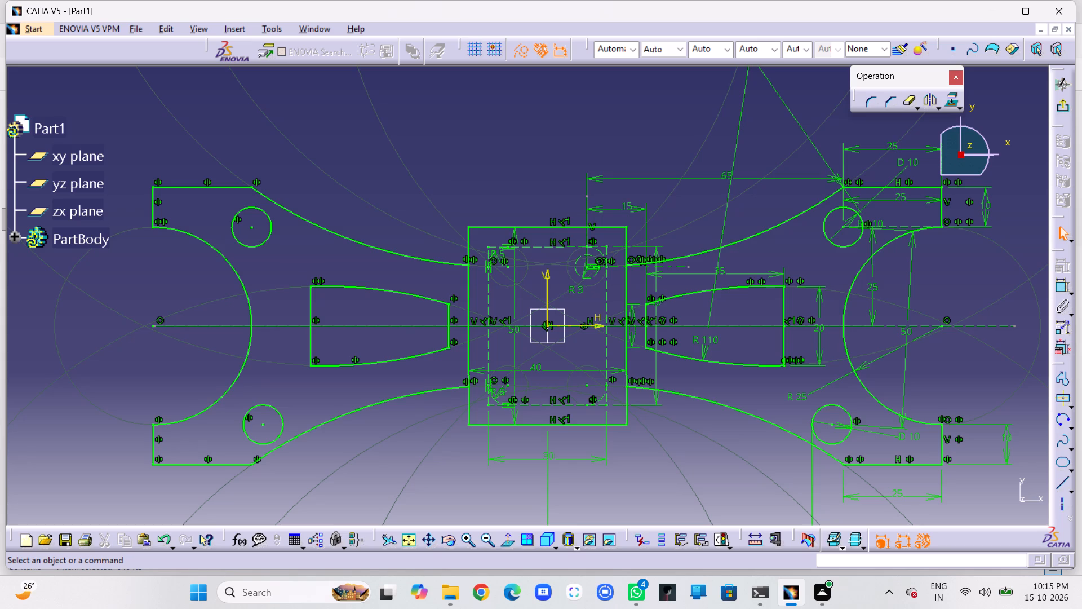
Quick-trim both vertical sides of the 40 by 50 mm rectangle between the outer arcs, converting the length constraint into a distance.
double_click(911, 101)
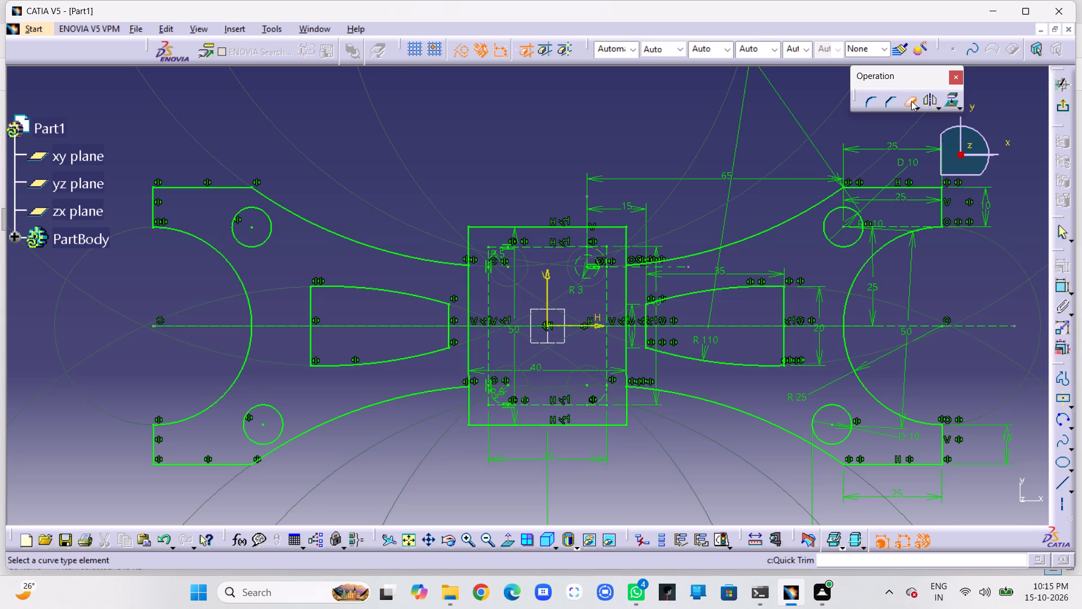
click(625, 283)
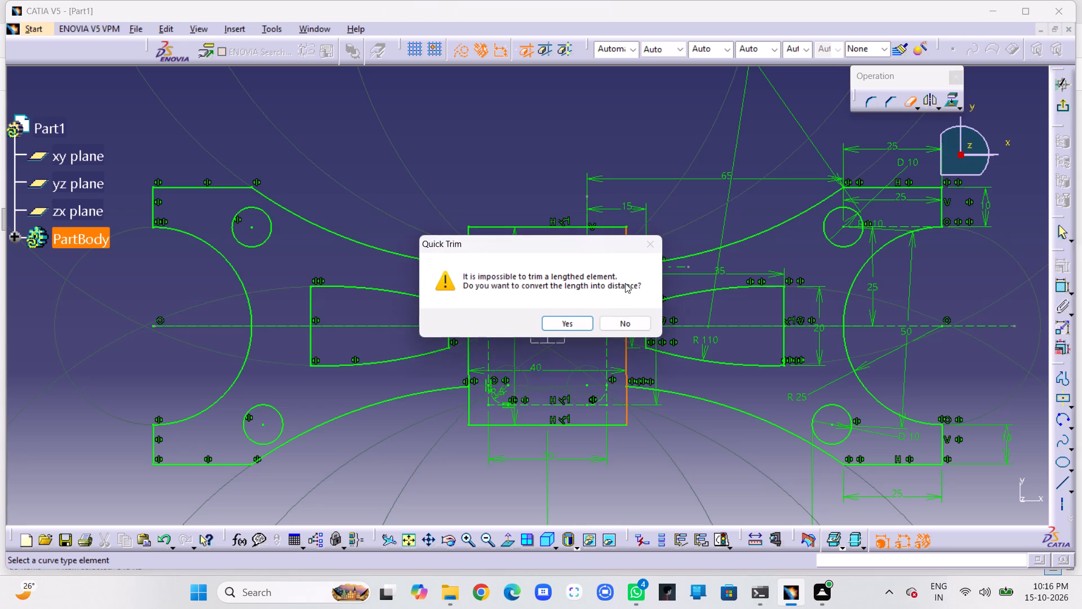
click(582, 323)
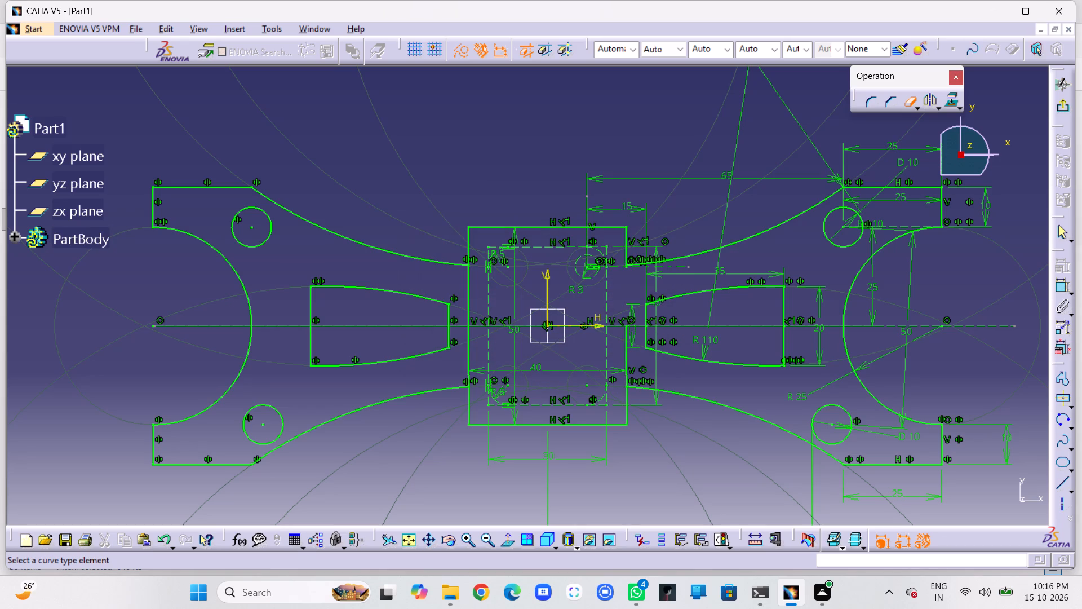
click(628, 356)
click(470, 289)
click(469, 343)
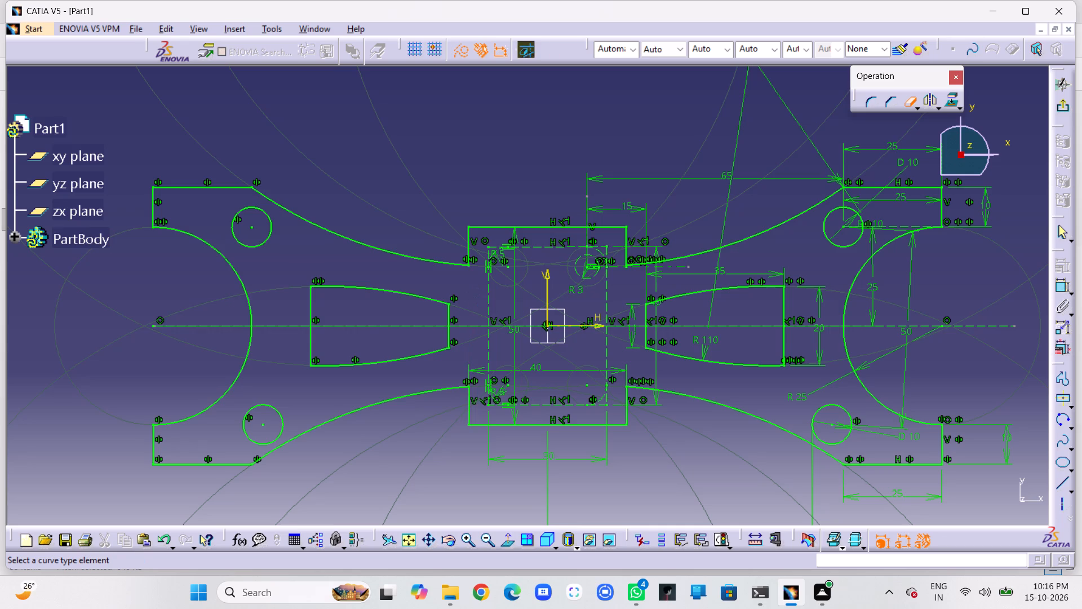
middle_drag(699, 453, 707, 311)
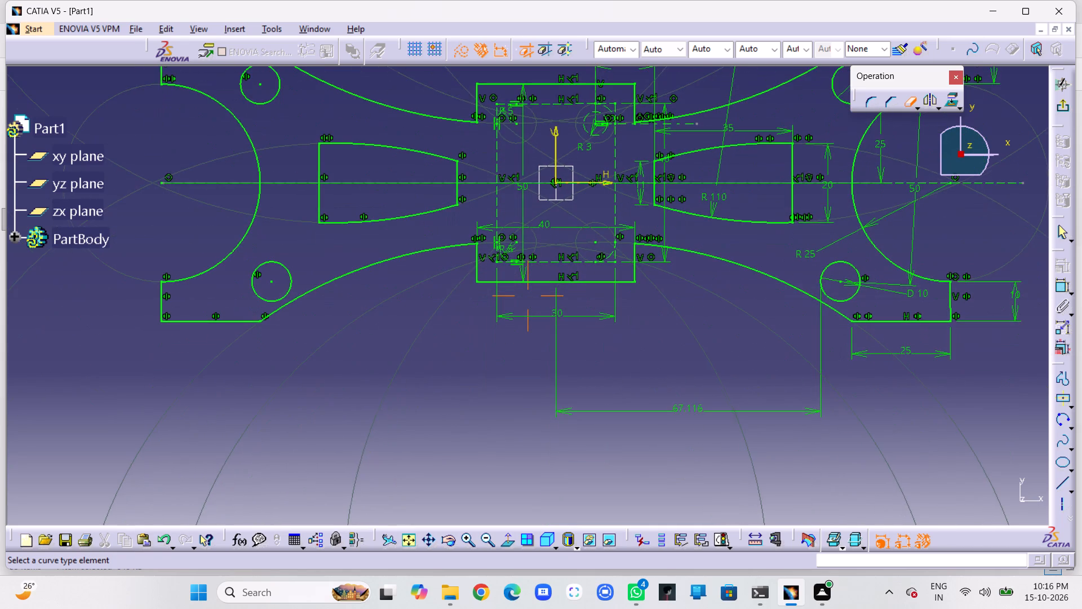
Exit the sketch and start a Pad from it, accepting the use of the selected sketch anyway.
middle_drag(707, 311, 709, 322)
right_click(707, 311)
middle_drag(709, 322, 718, 363)
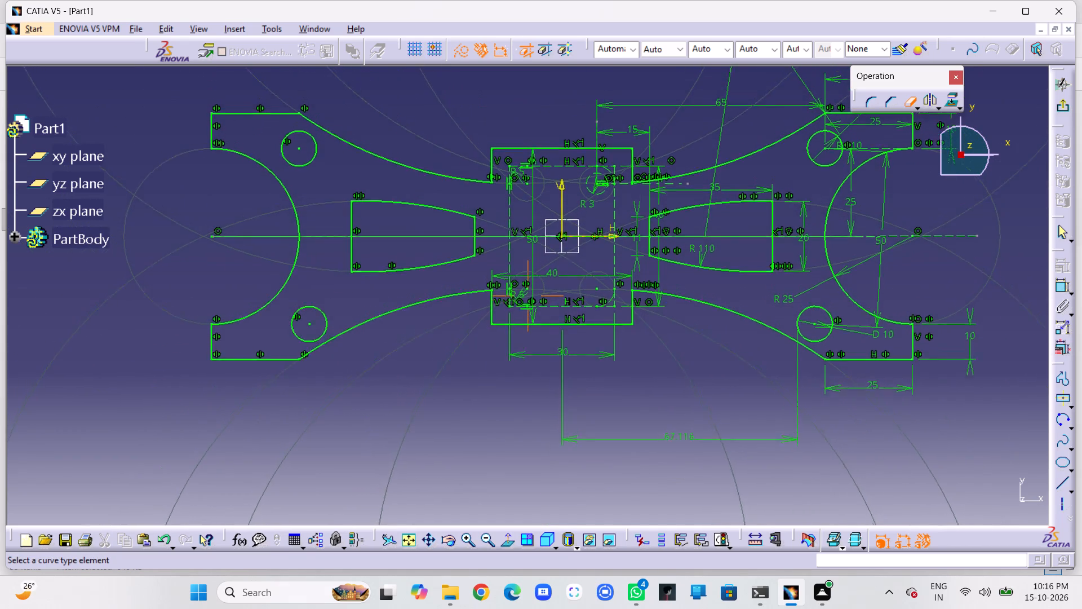
middle_drag(718, 363, 708, 382)
middle_click(708, 382)
click(1065, 108)
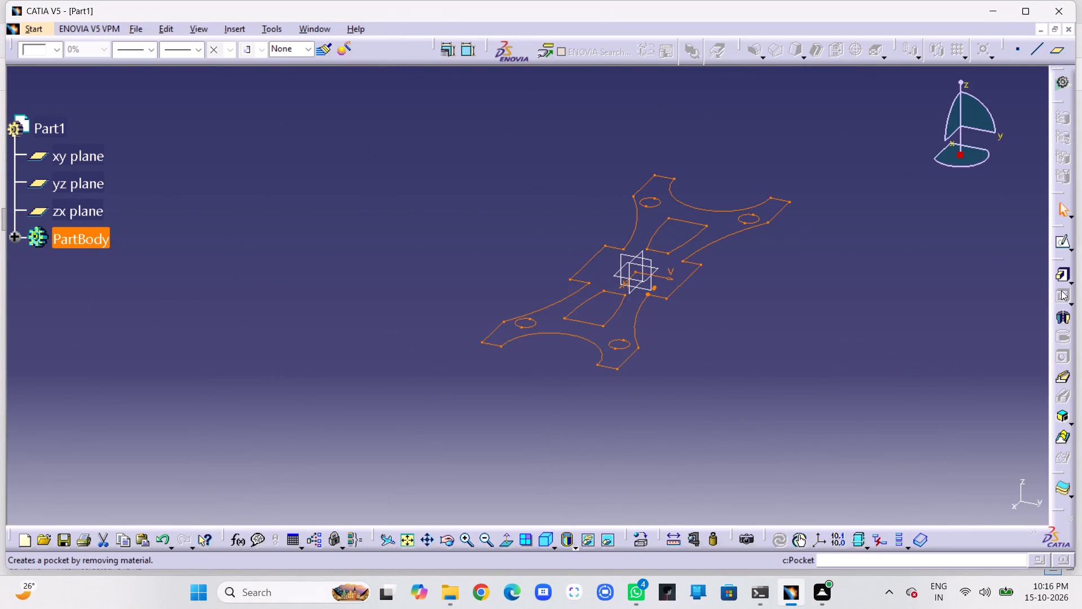
click(1066, 276)
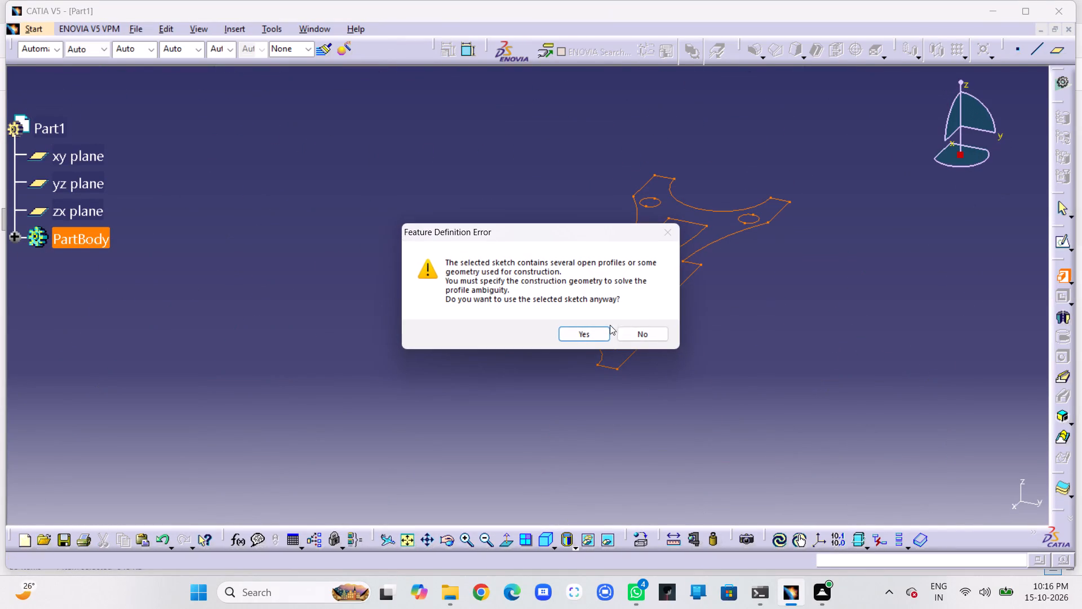
click(592, 330)
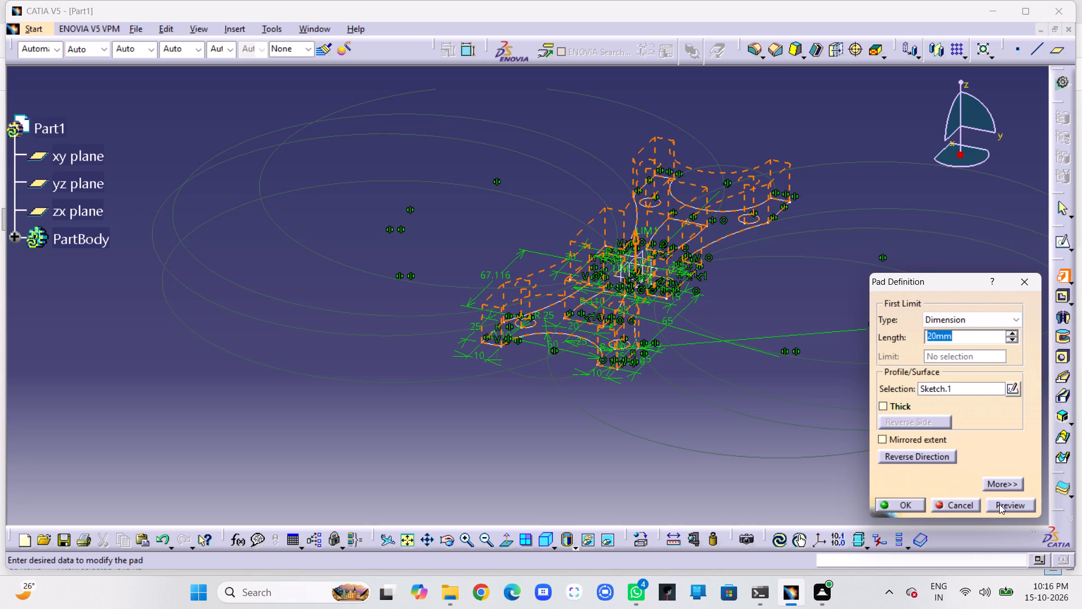
Reopen the pad's sketch and run a sketch analysis, highlighting the opened 20-curve implicit profile in the geometry check.
click(1014, 385)
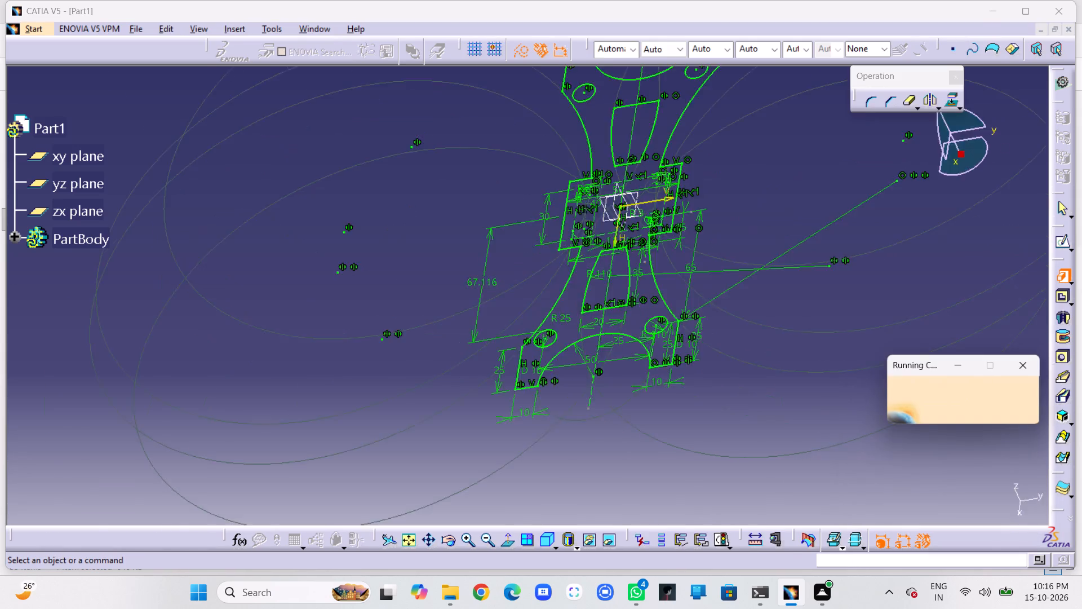
click(719, 541)
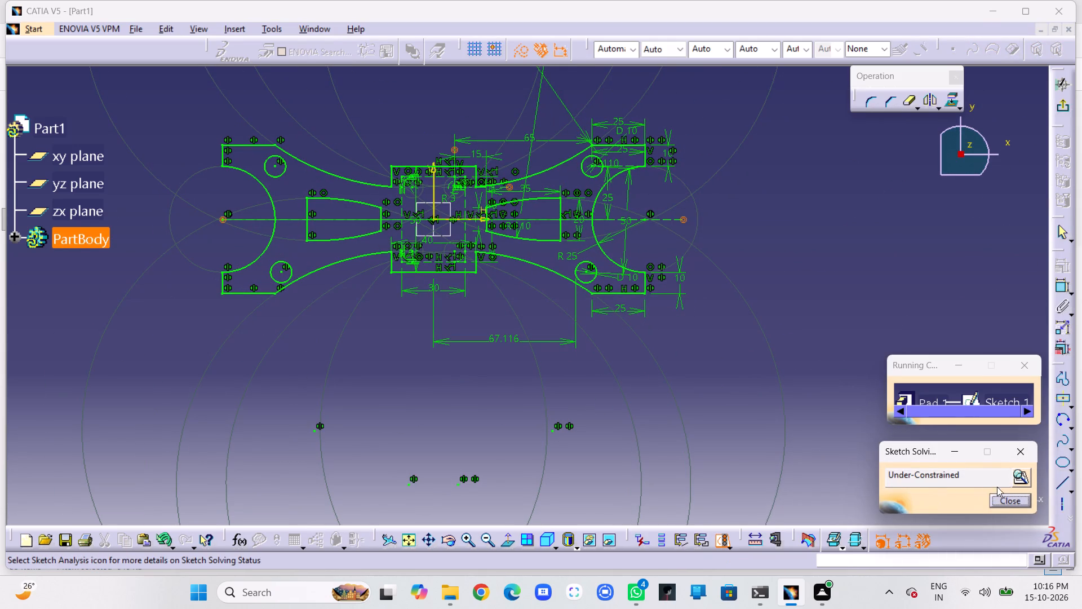
click(1016, 475)
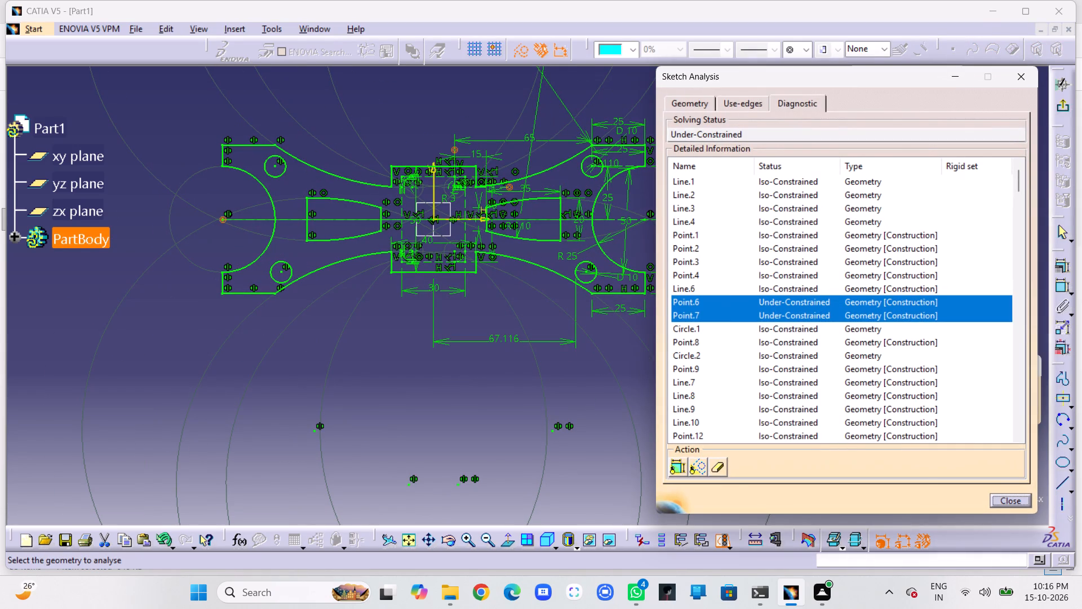
click(697, 98)
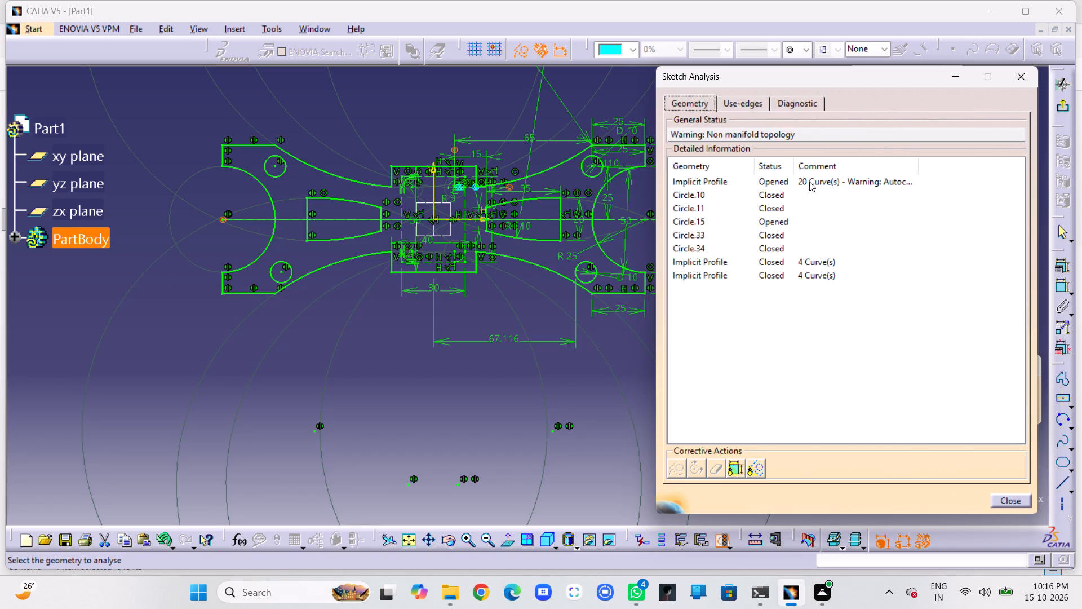
click(811, 182)
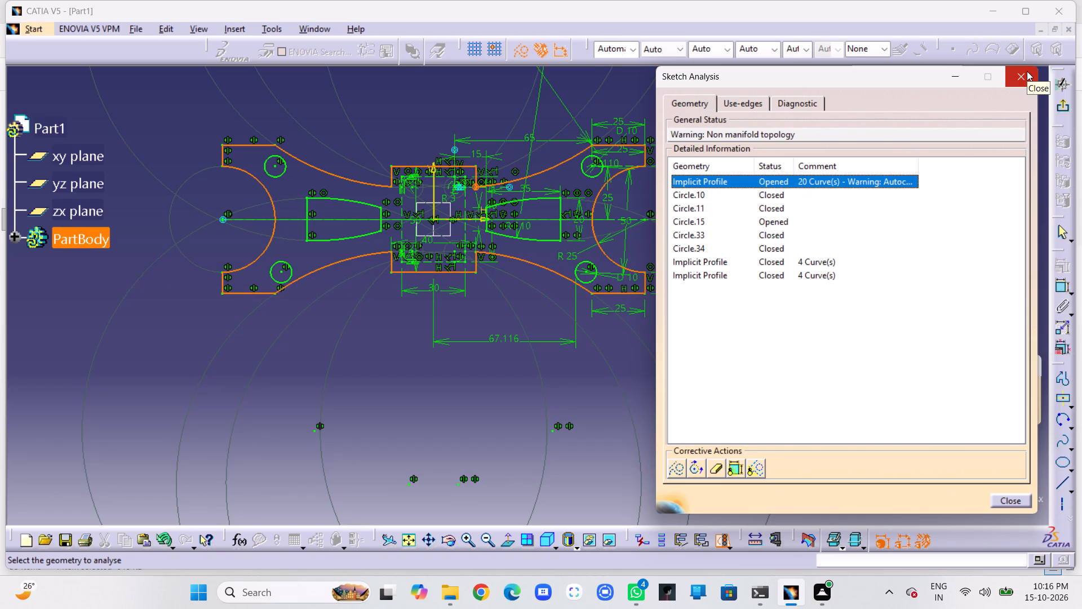
click(1027, 71)
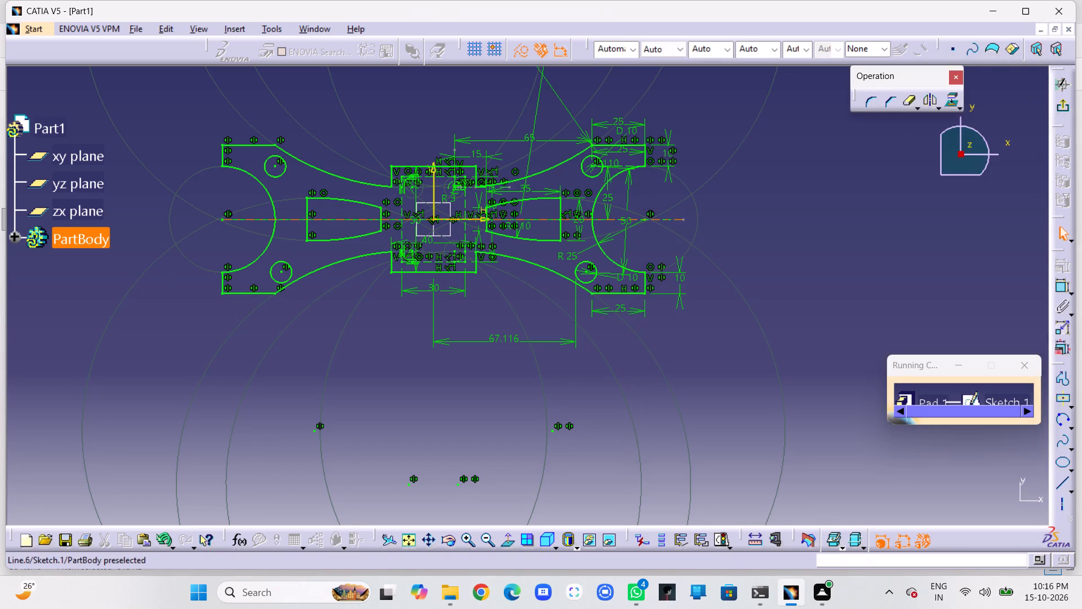
Quick-trim the short stub of the central rectangle's upper-right vertical side that extends below the outer R110 arc.
middle_drag(520, 219, 506, 88)
right_click(520, 219)
middle_drag(502, 96, 504, 419)
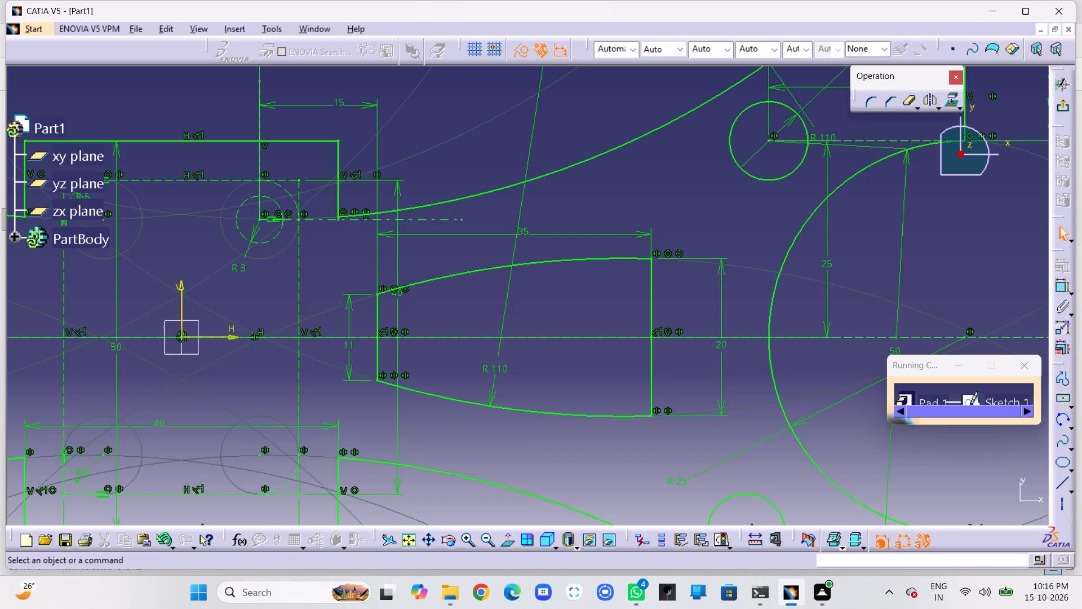
middle_drag(329, 269, 380, 190)
right_click(361, 332)
middle_drag(238, 276, 716, 277)
middle_drag(431, 278, 436, 196)
right_click(431, 278)
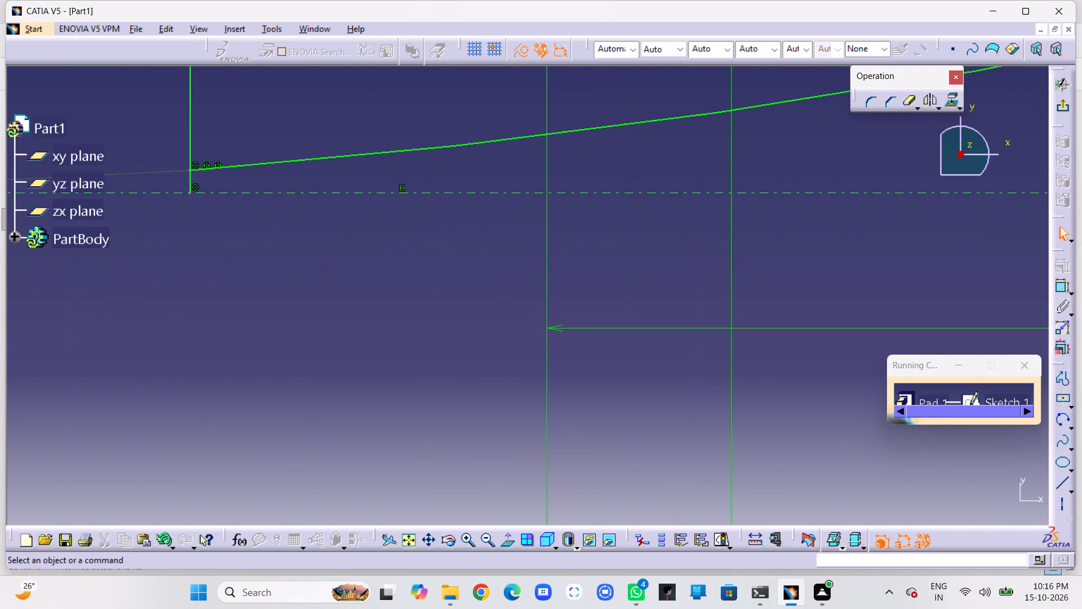
middle_drag(384, 249, 435, 445)
right_click(384, 249)
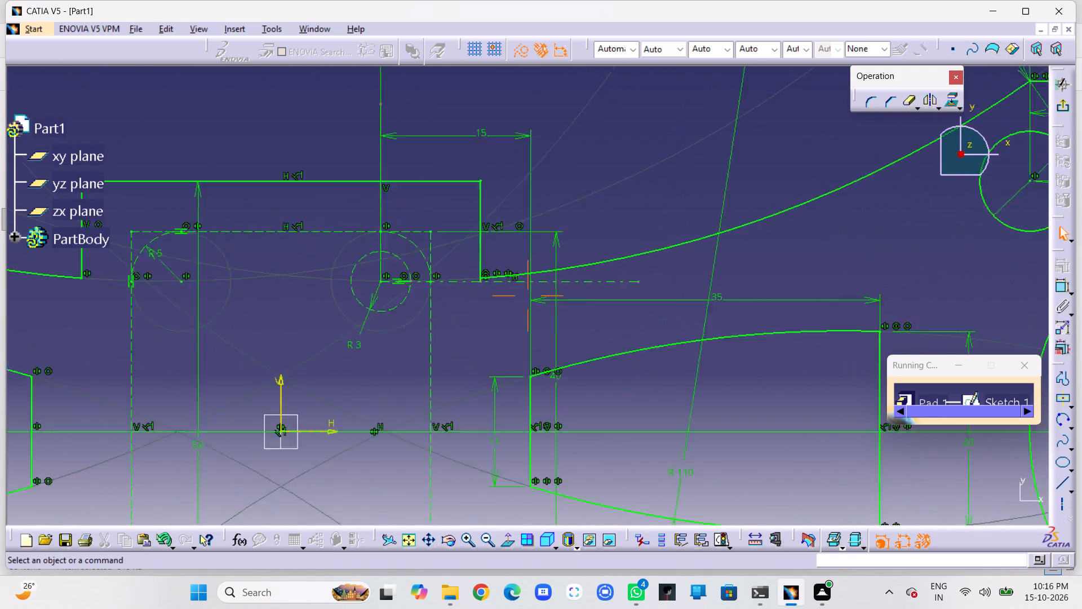
middle_drag(435, 445, 493, 285)
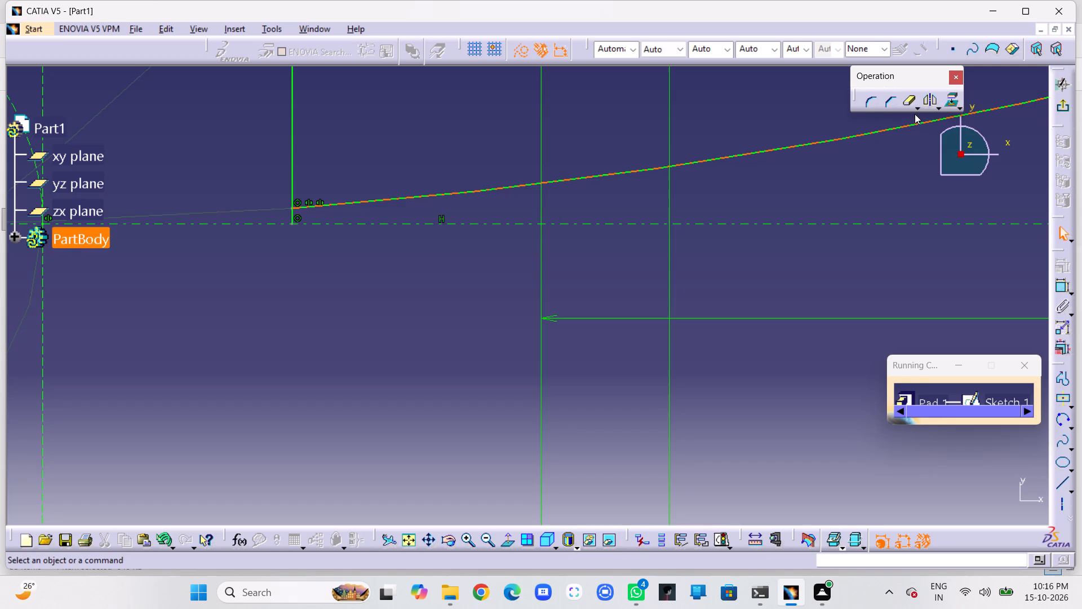
click(904, 101)
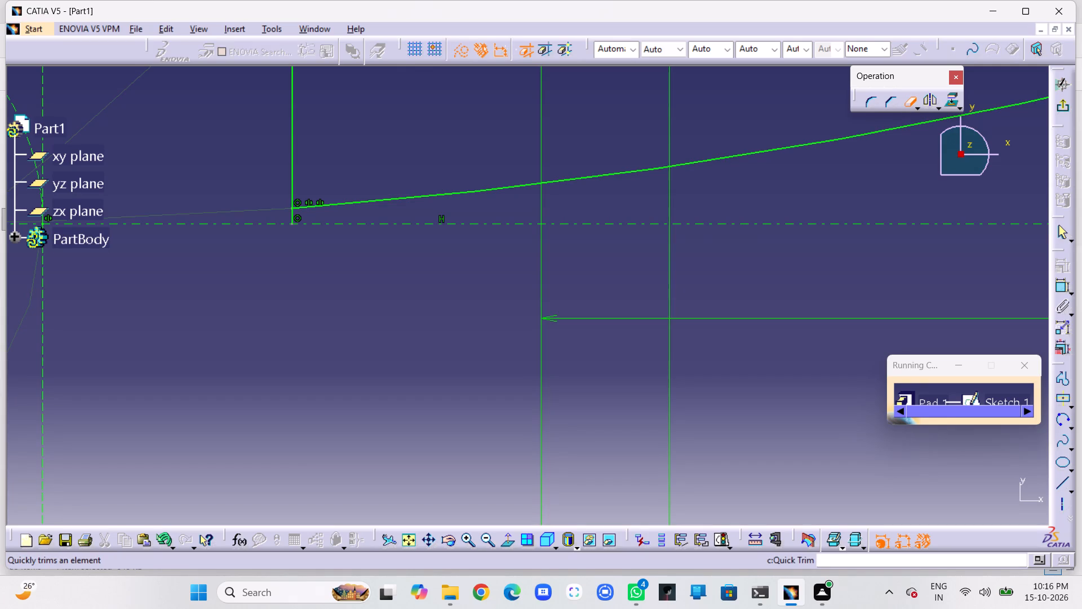
click(293, 213)
middle_drag(344, 305, 400, 505)
right_click(344, 305)
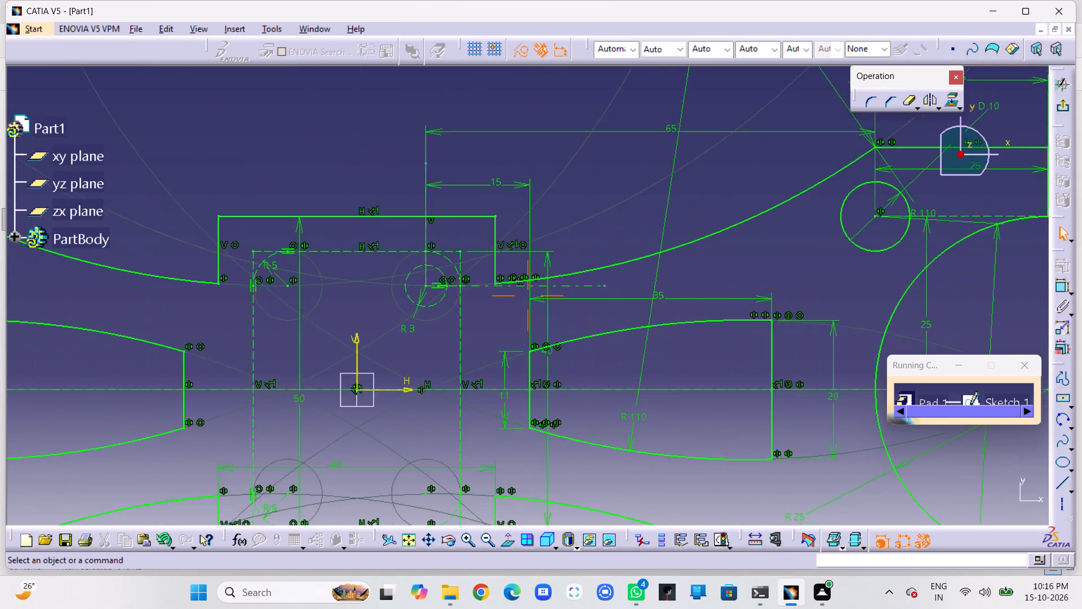
middle_drag(400, 505, 400, 506)
middle_drag(453, 491, 530, 121)
right_click(500, 314)
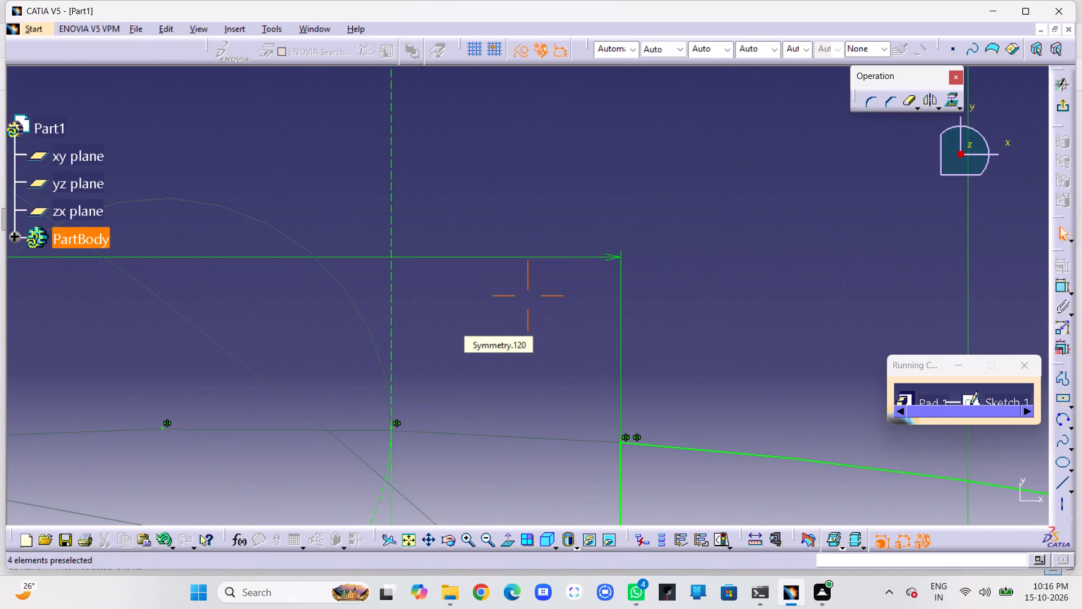
middle_drag(530, 121, 533, 410)
middle_drag(534, 393, 558, 453)
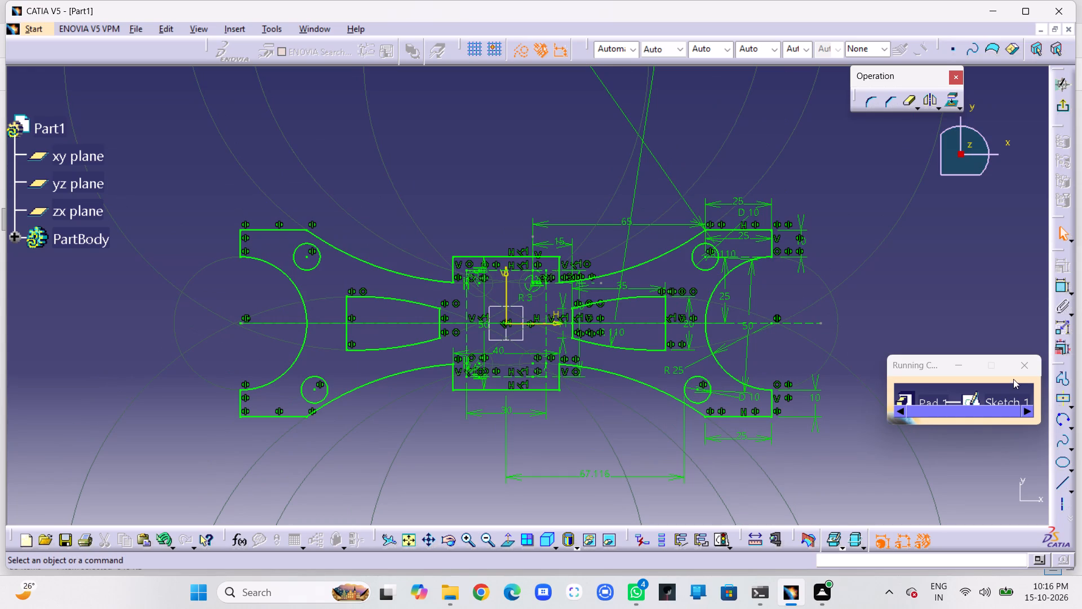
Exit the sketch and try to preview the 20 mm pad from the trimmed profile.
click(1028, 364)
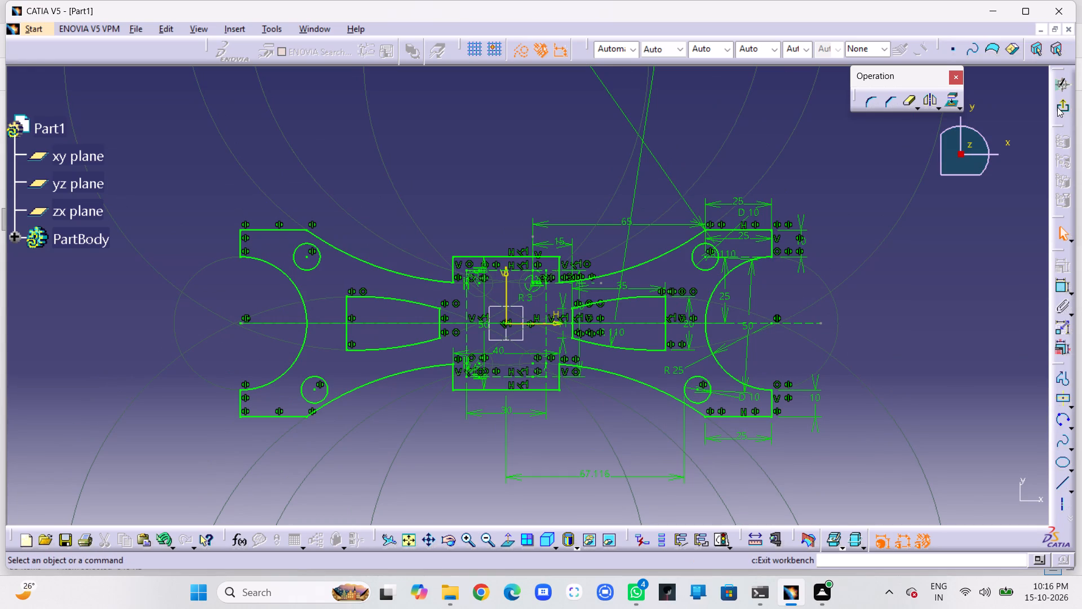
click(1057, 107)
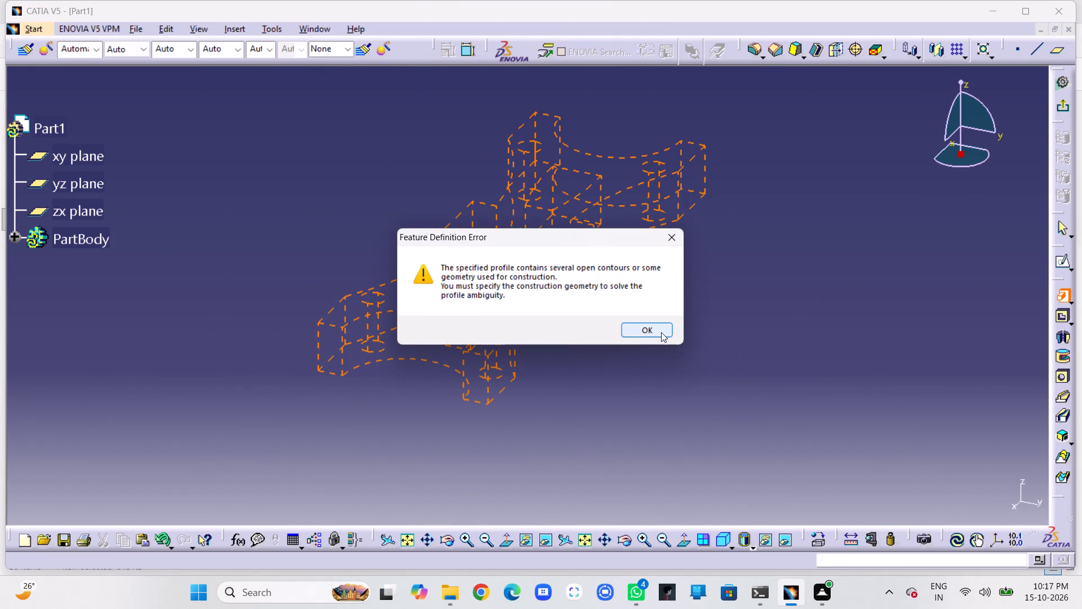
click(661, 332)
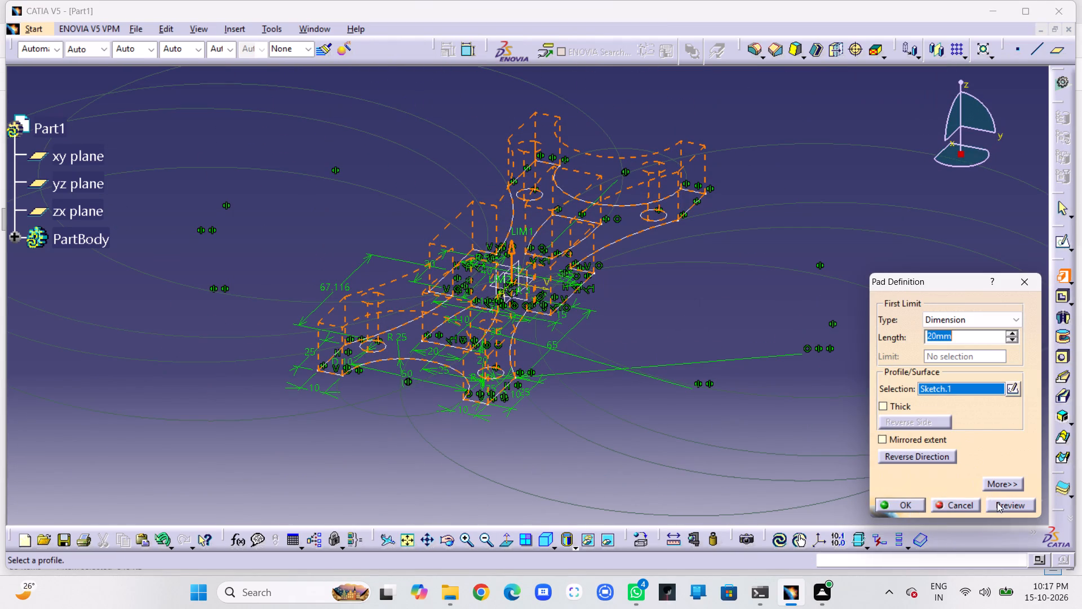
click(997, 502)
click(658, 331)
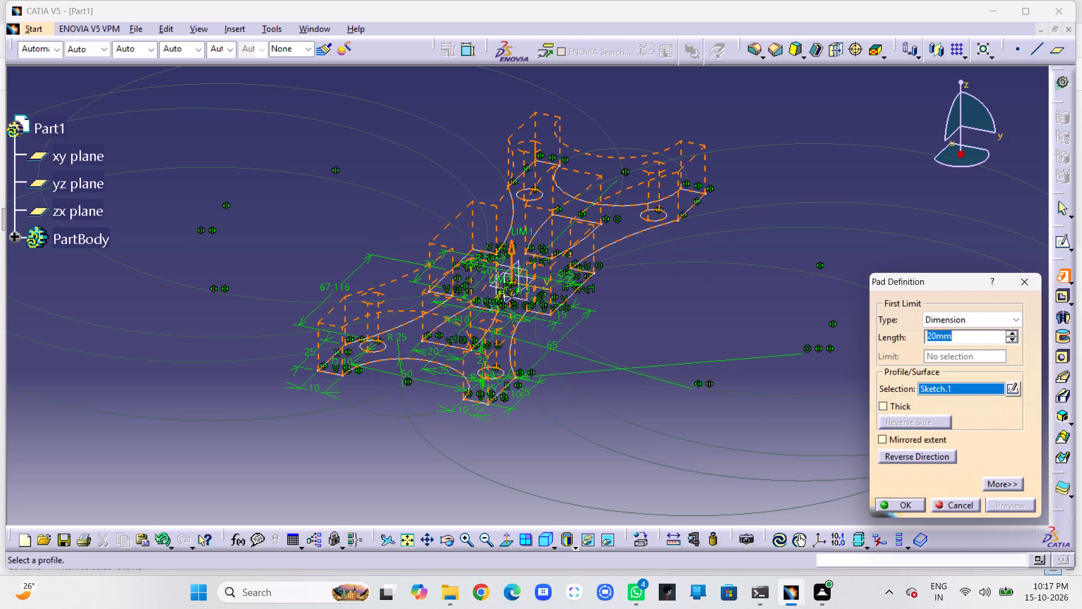
Reopen the pad's sketch and check its geometry with sketch analysis, highlighting the opened Circle.15.
click(1013, 389)
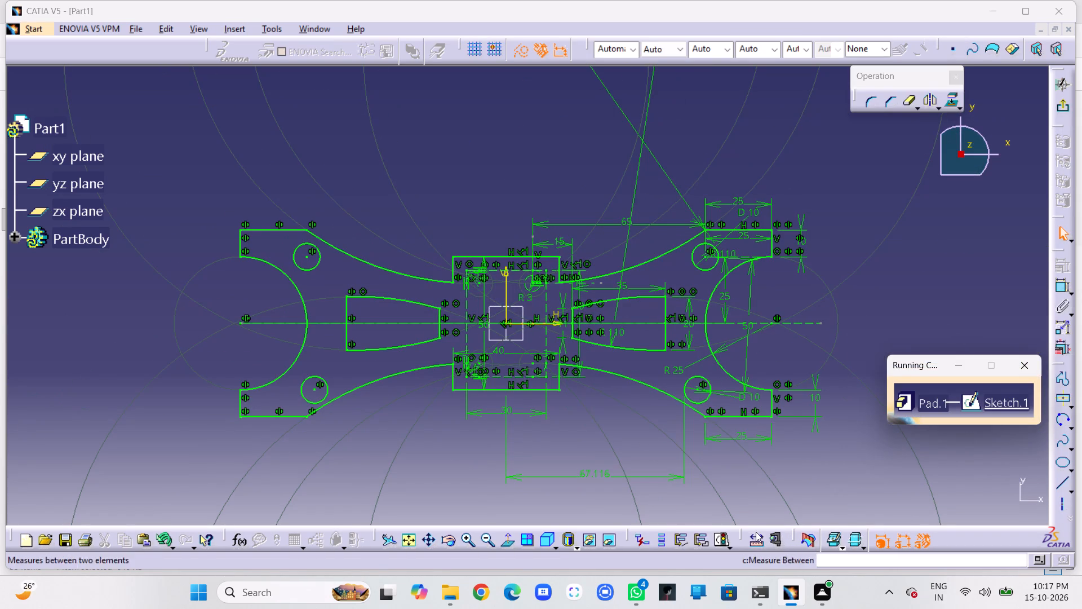
click(721, 539)
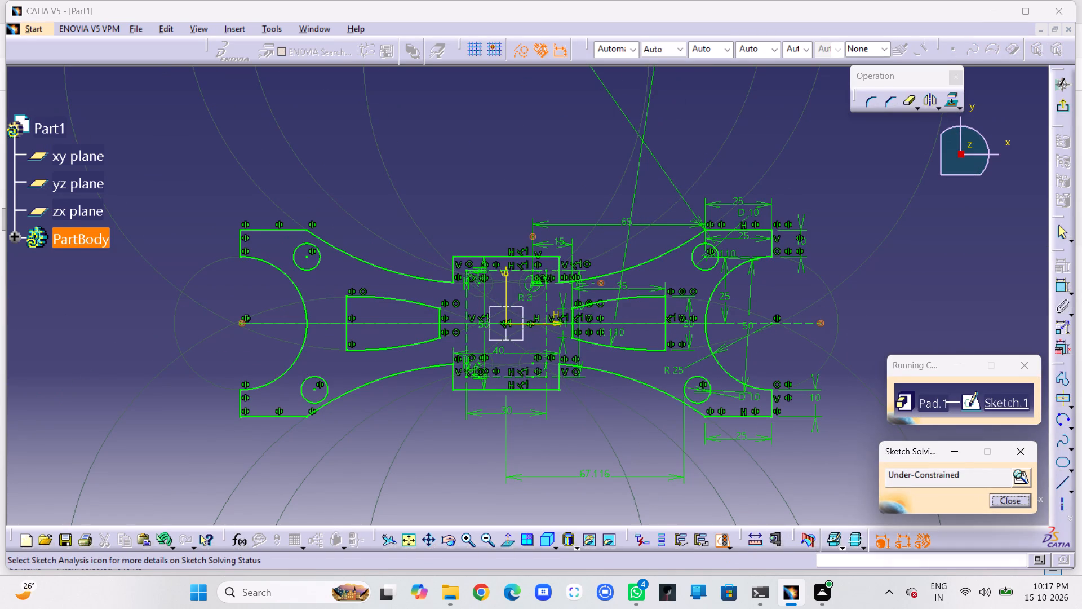
click(1022, 472)
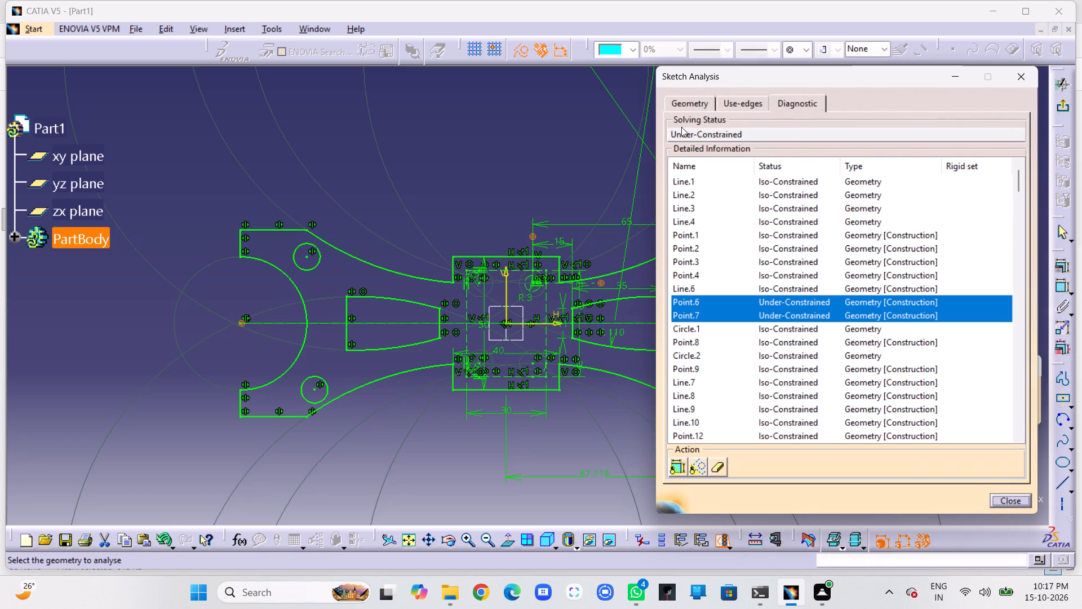
click(676, 99)
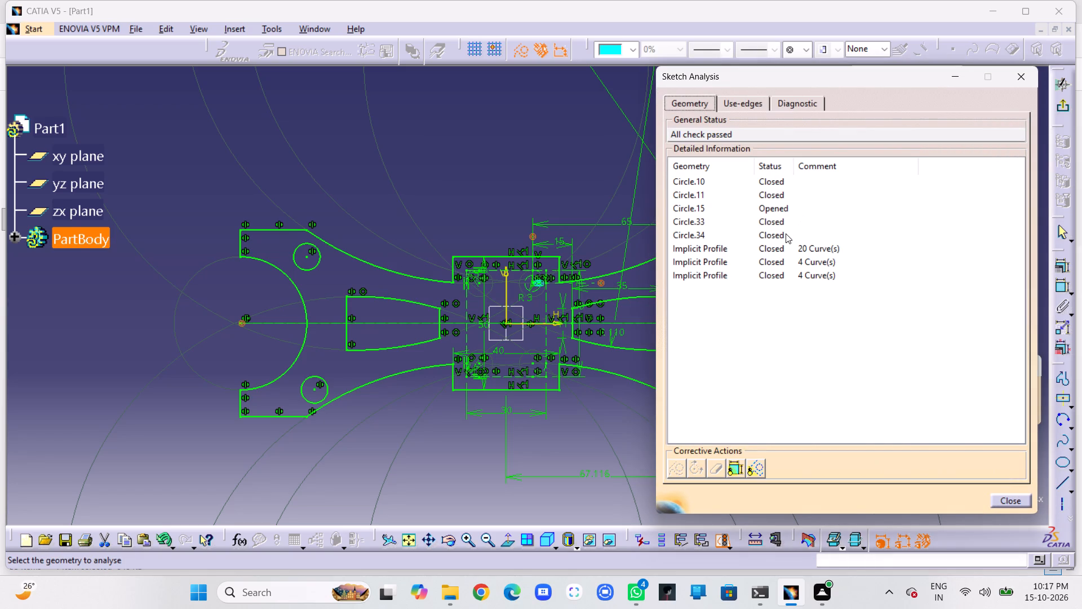
click(787, 206)
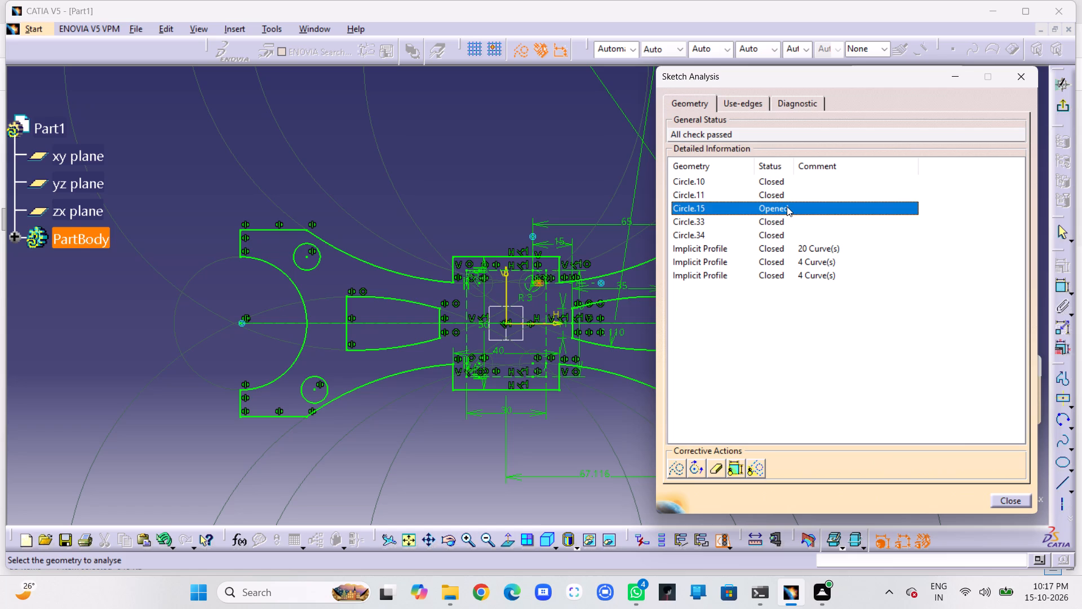
double_click(813, 208)
click(1024, 73)
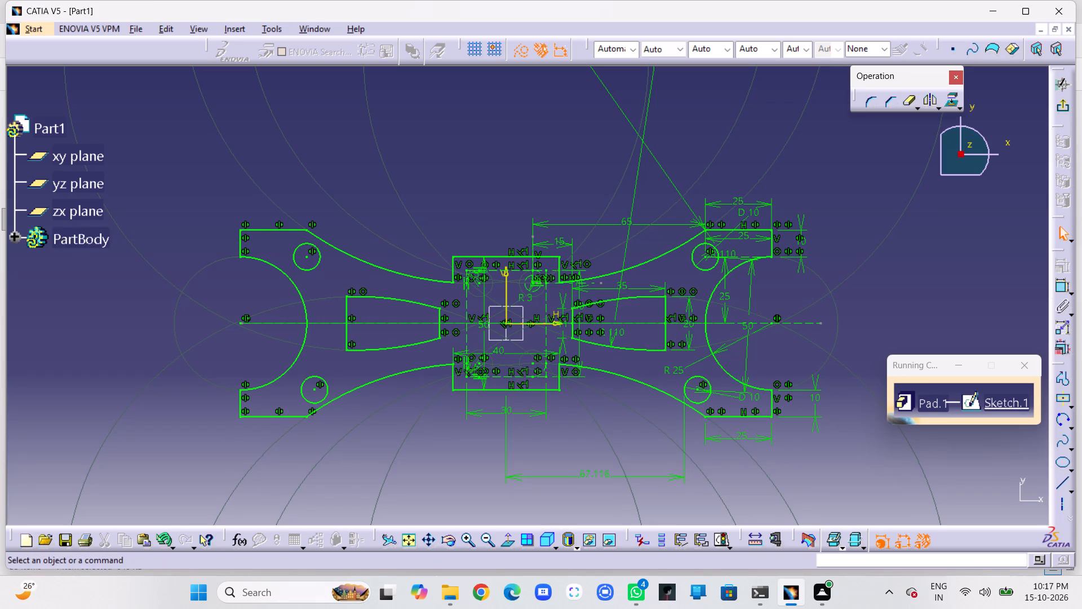
Run sketch analysis again and locate the opened Circle.15 in the geometry check.
click(602, 284)
middle_drag(604, 348, 596, 380)
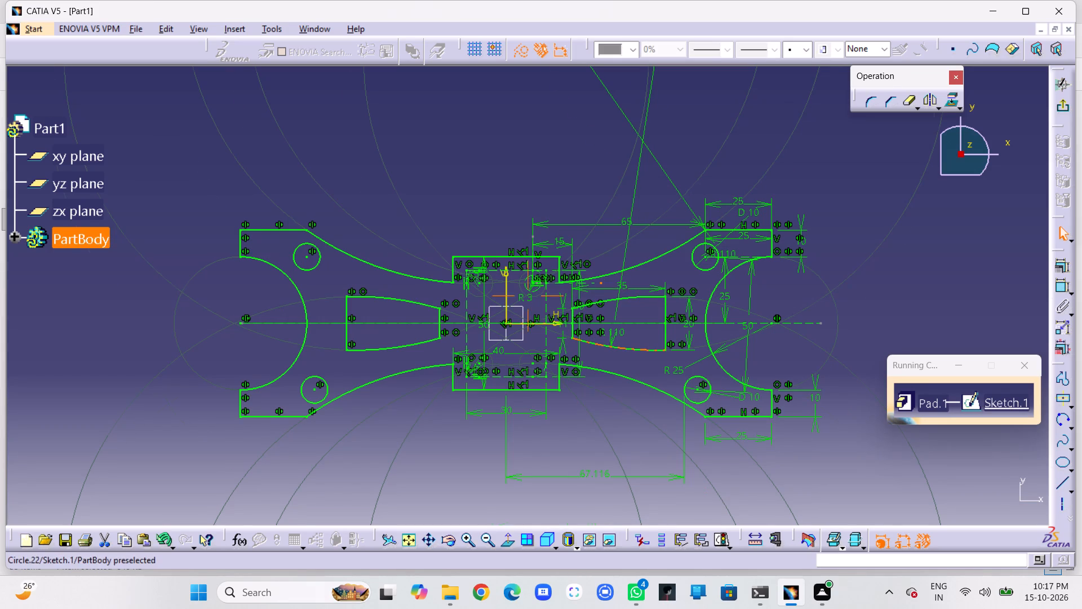
middle_drag(596, 380, 591, 271)
right_click(579, 422)
middle_drag(580, 391, 521, 250)
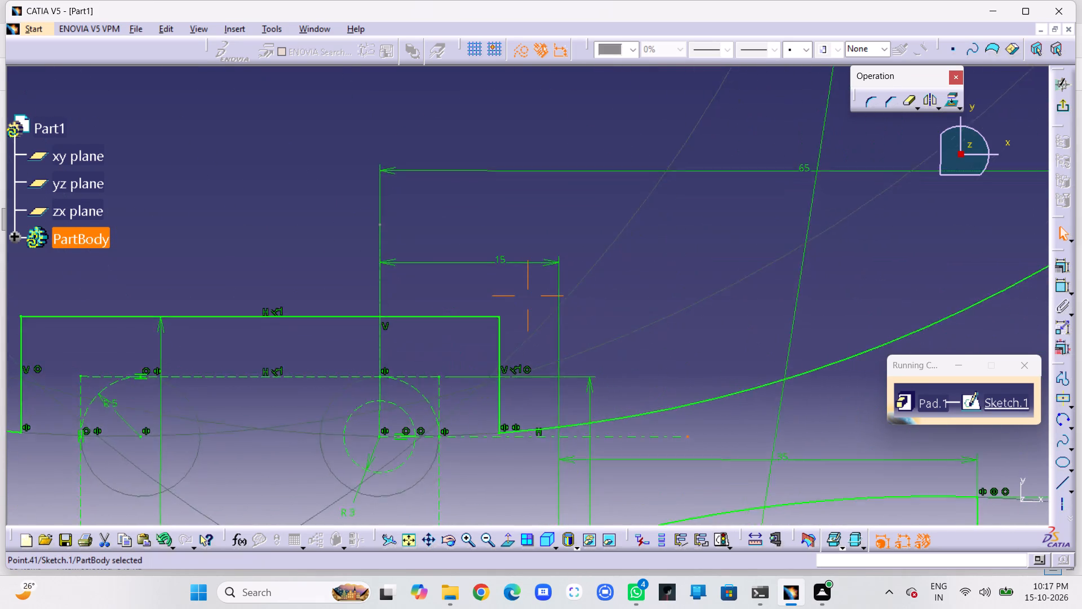
middle_drag(521, 250, 507, 179)
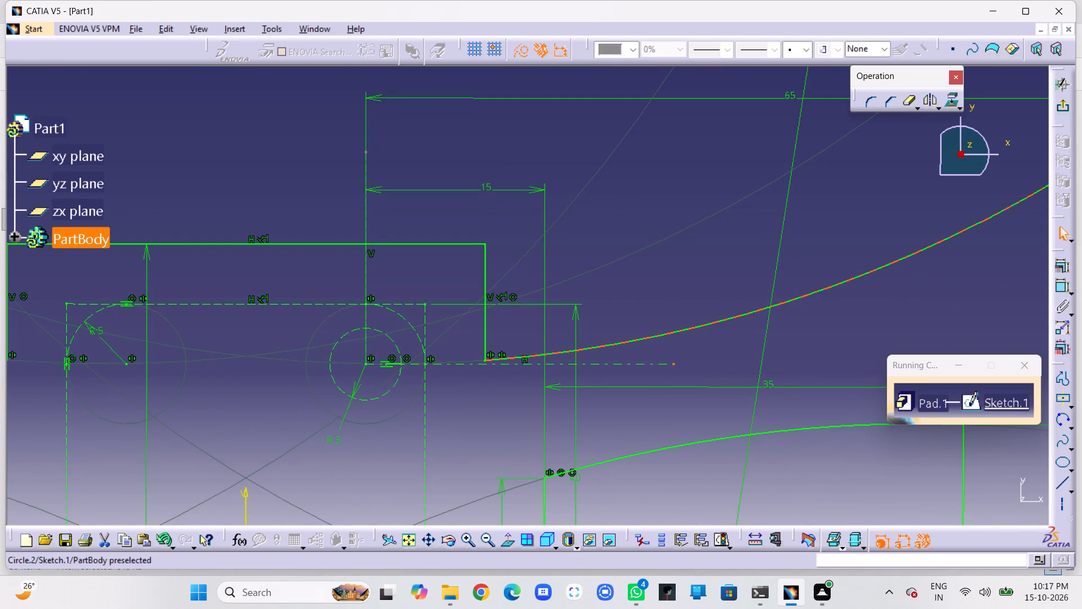
click(720, 542)
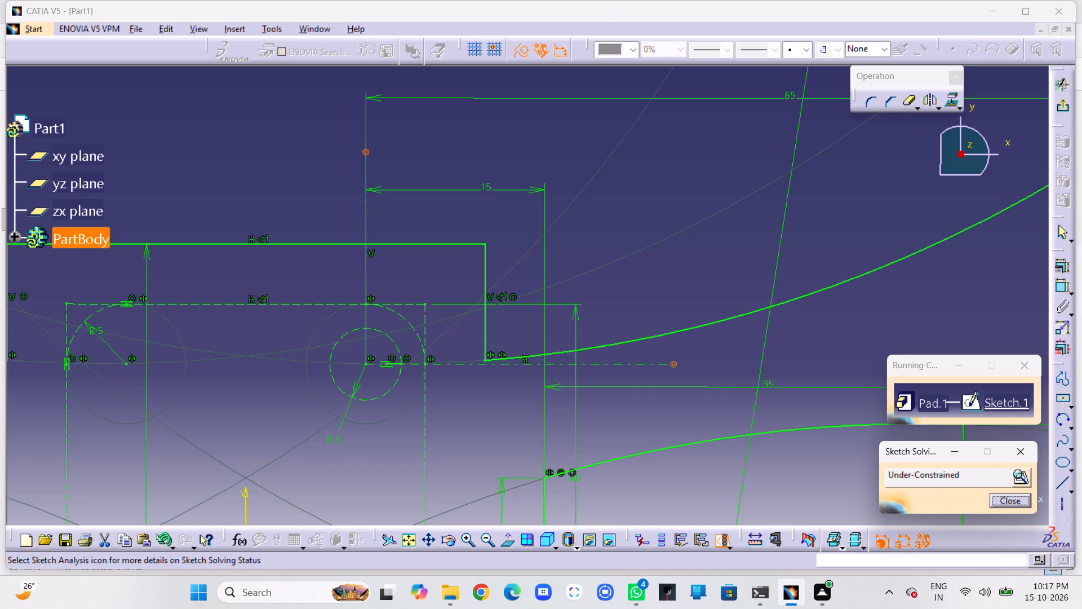
click(1027, 482)
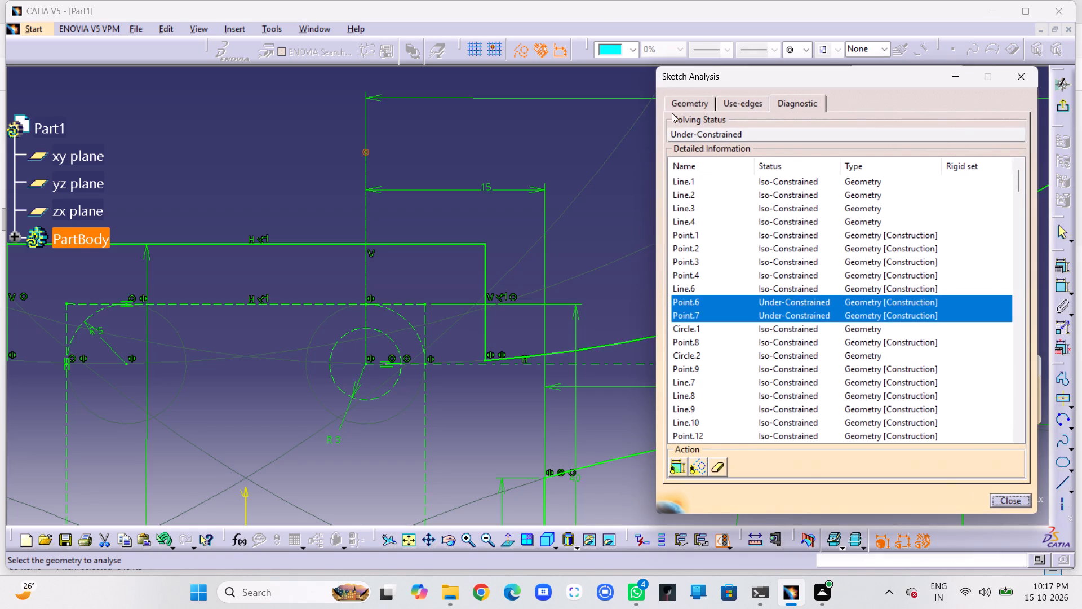
click(676, 101)
click(774, 208)
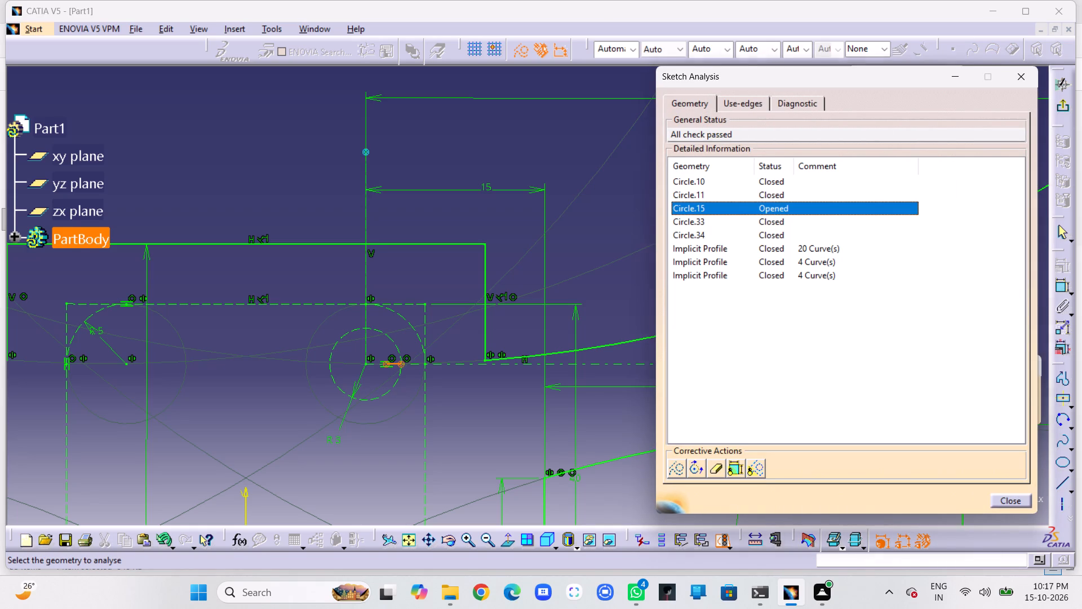
middle_drag(377, 371, 305, 371)
middle_click(305, 371)
middle_drag(453, 372, 335, 387)
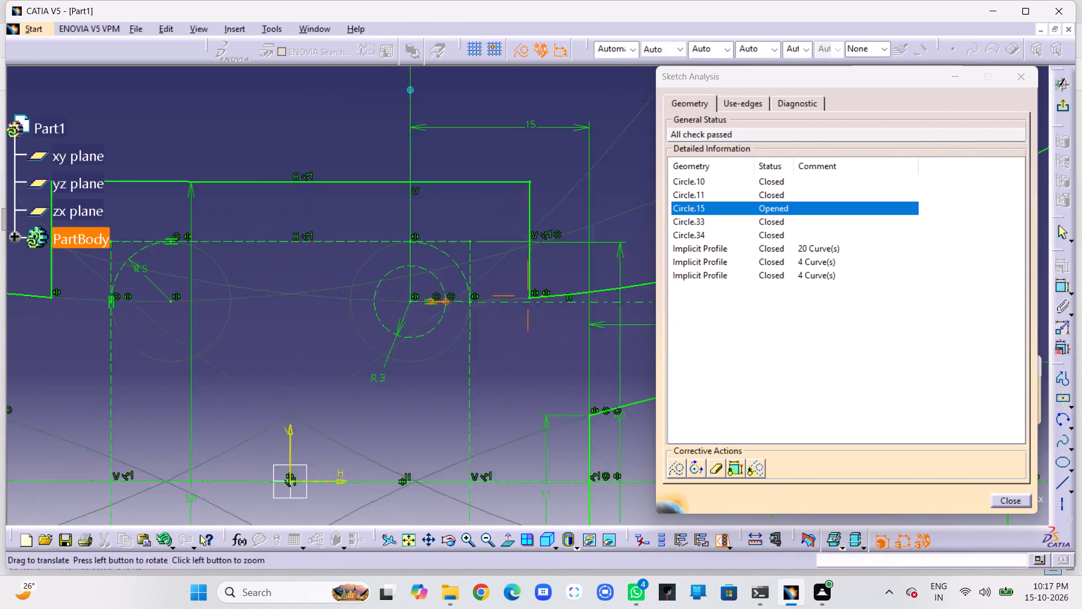
middle_drag(335, 387, 191, 405)
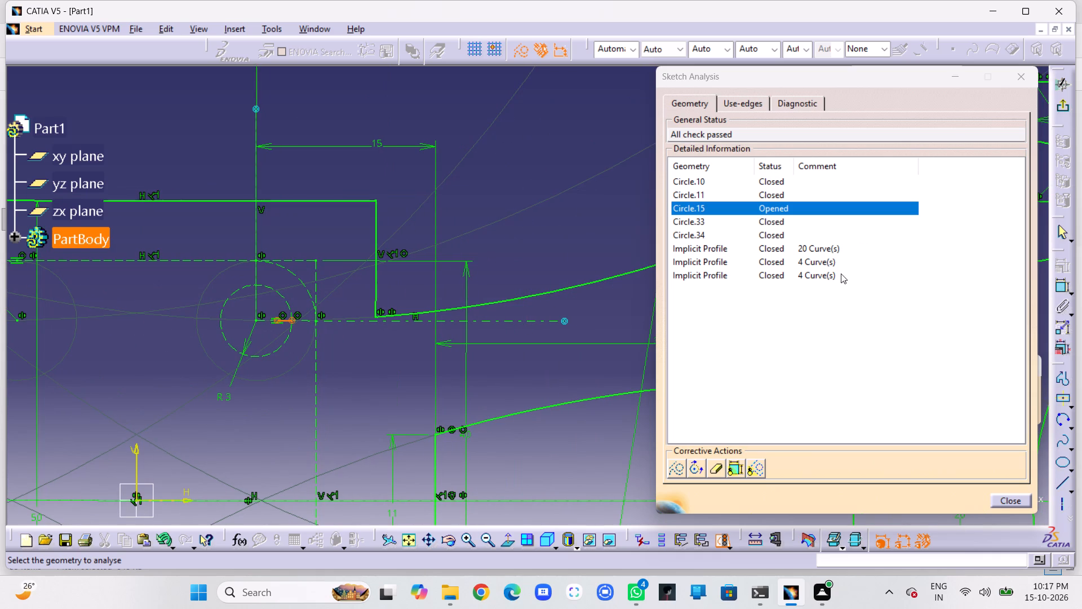
click(1024, 75)
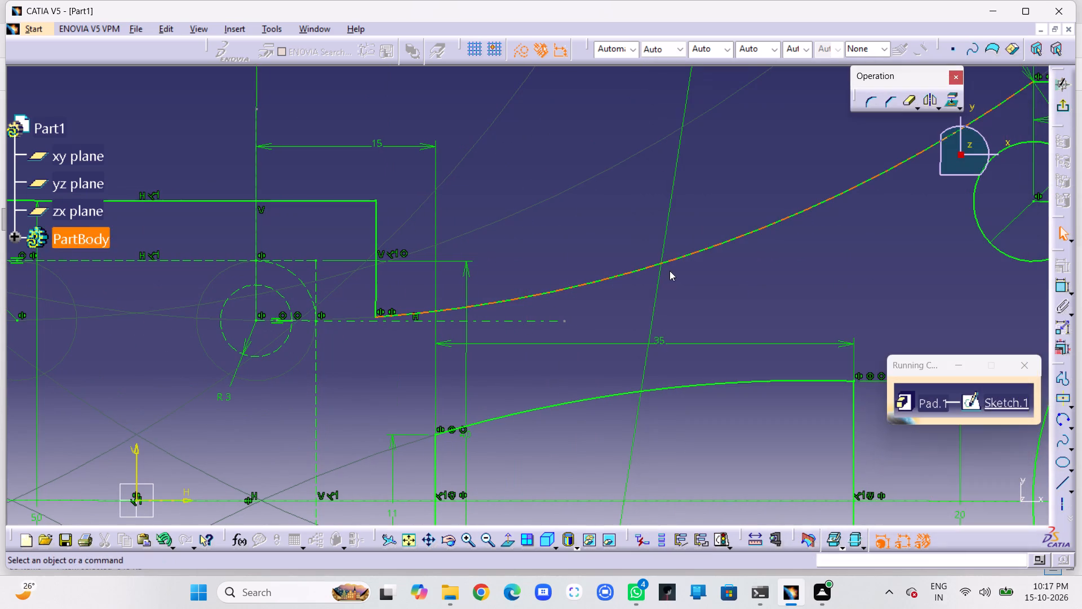
Delete the stray point ending the short horizontal axis line and the small open arc stub inside the R3 construction circle.
click(566, 320)
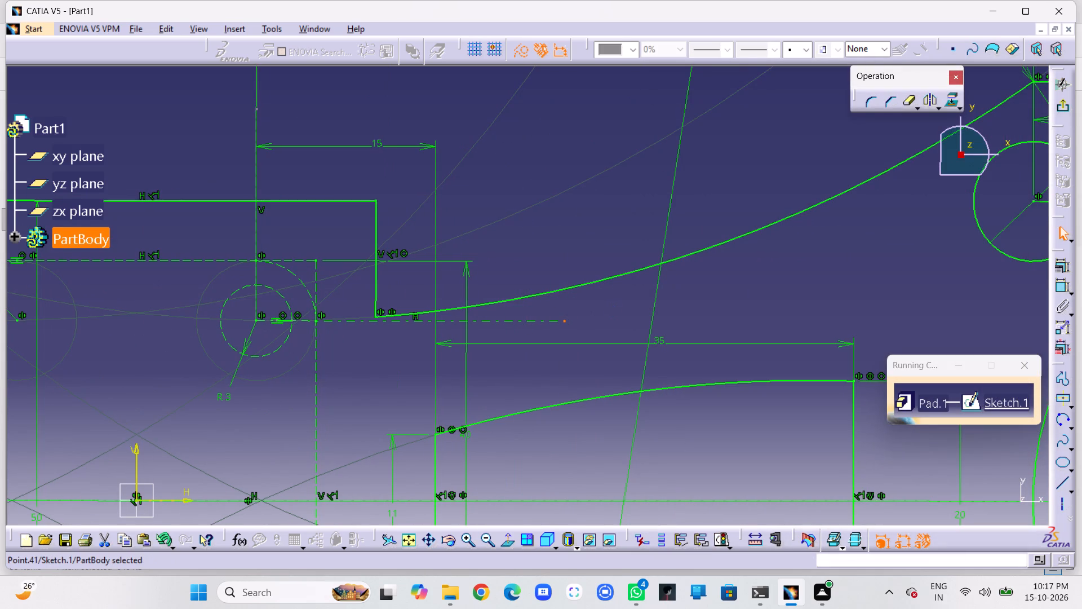
key(Delete)
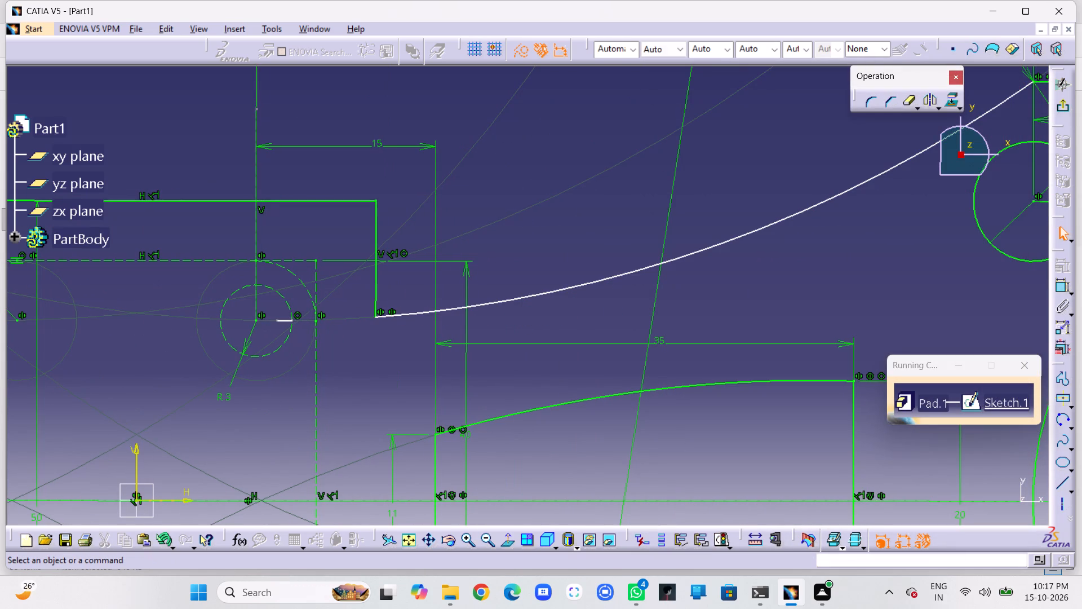
click(282, 326)
click(282, 318)
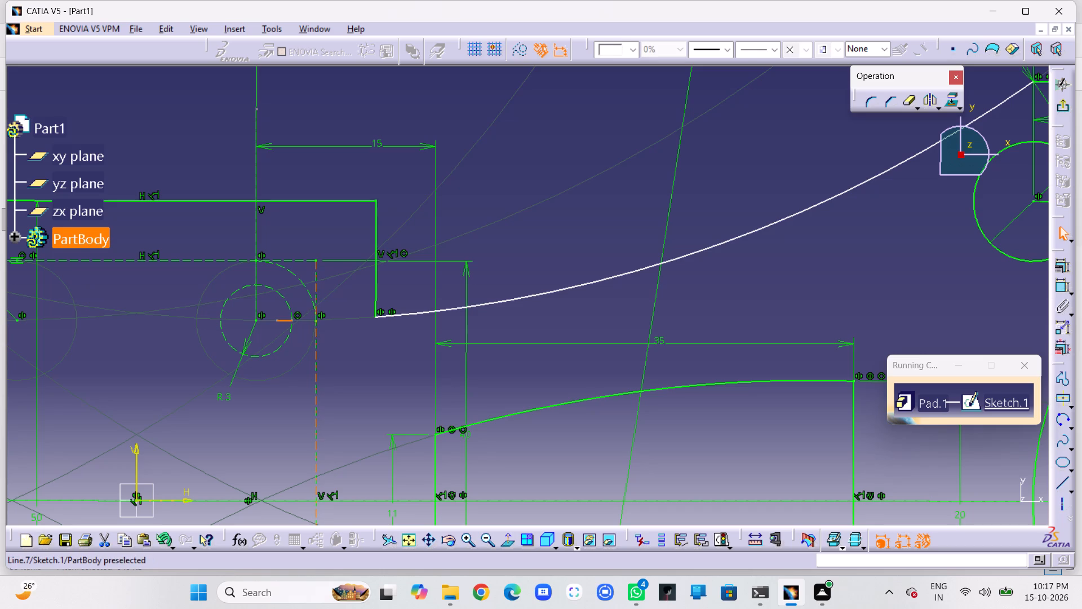
key(Delete)
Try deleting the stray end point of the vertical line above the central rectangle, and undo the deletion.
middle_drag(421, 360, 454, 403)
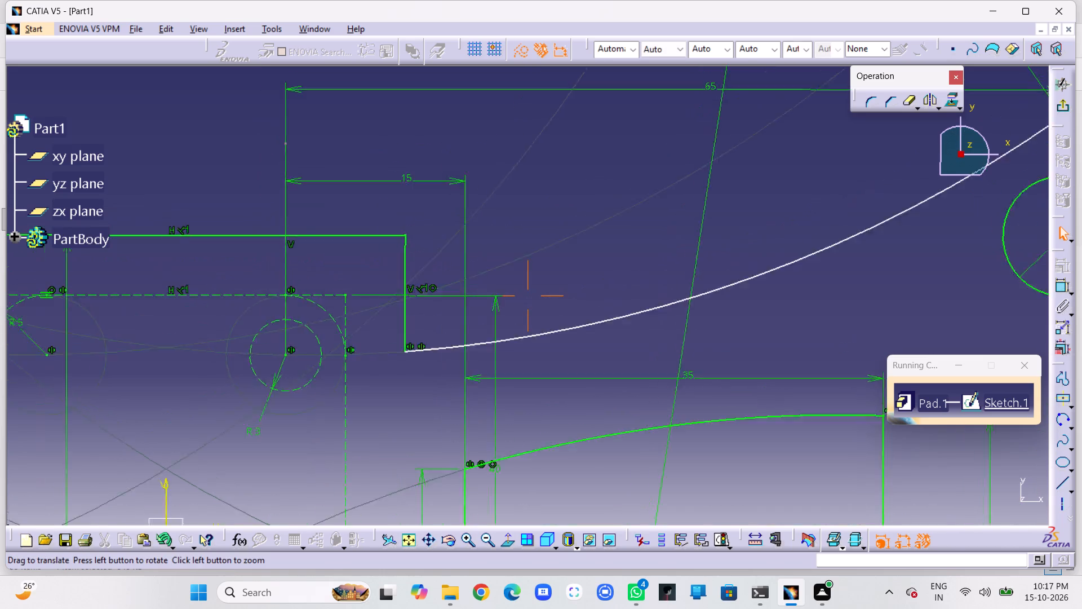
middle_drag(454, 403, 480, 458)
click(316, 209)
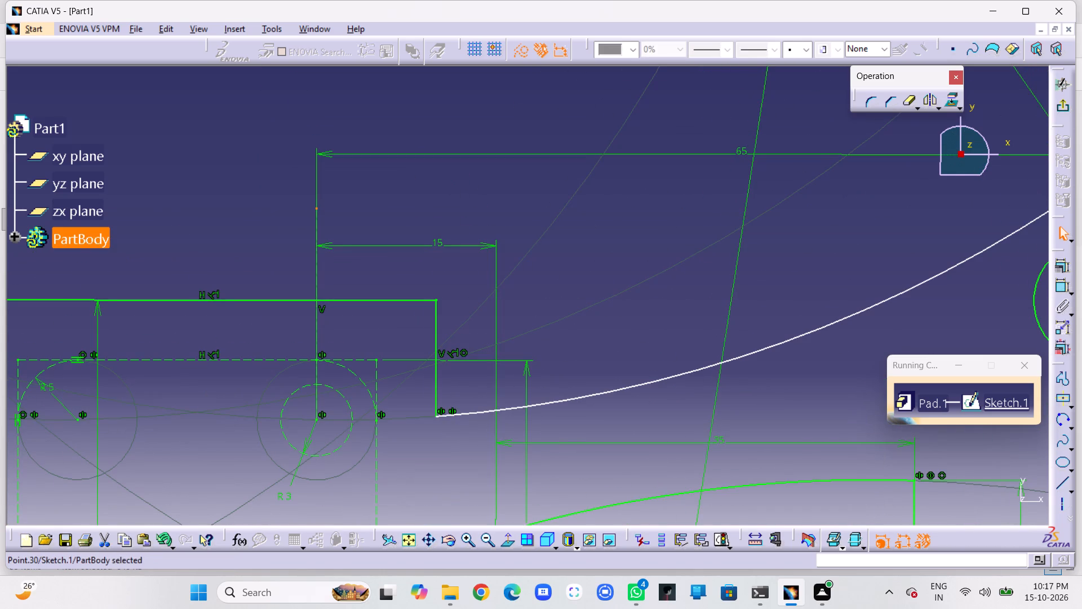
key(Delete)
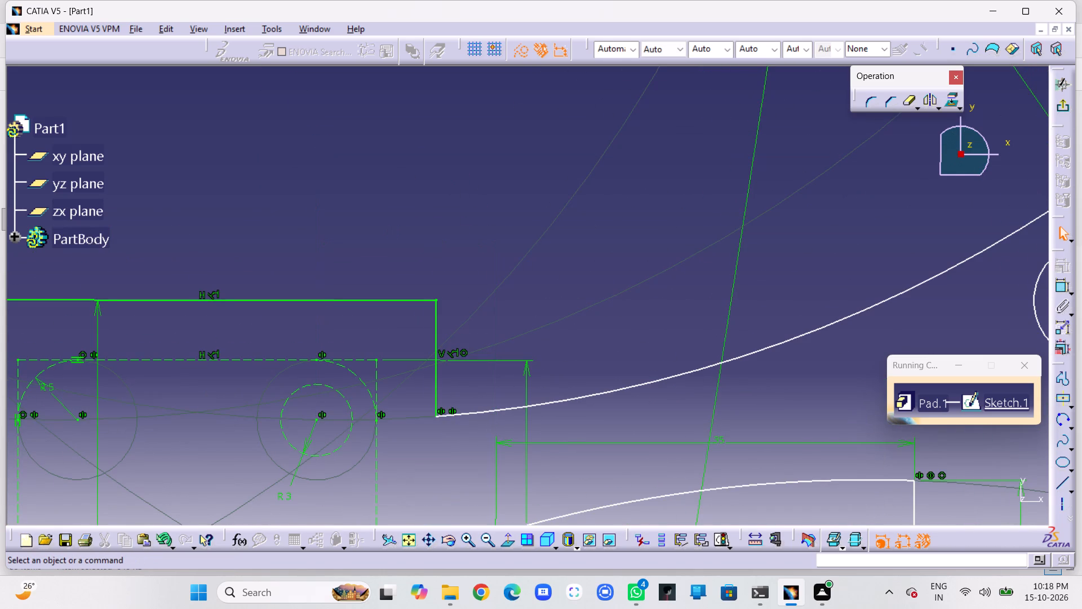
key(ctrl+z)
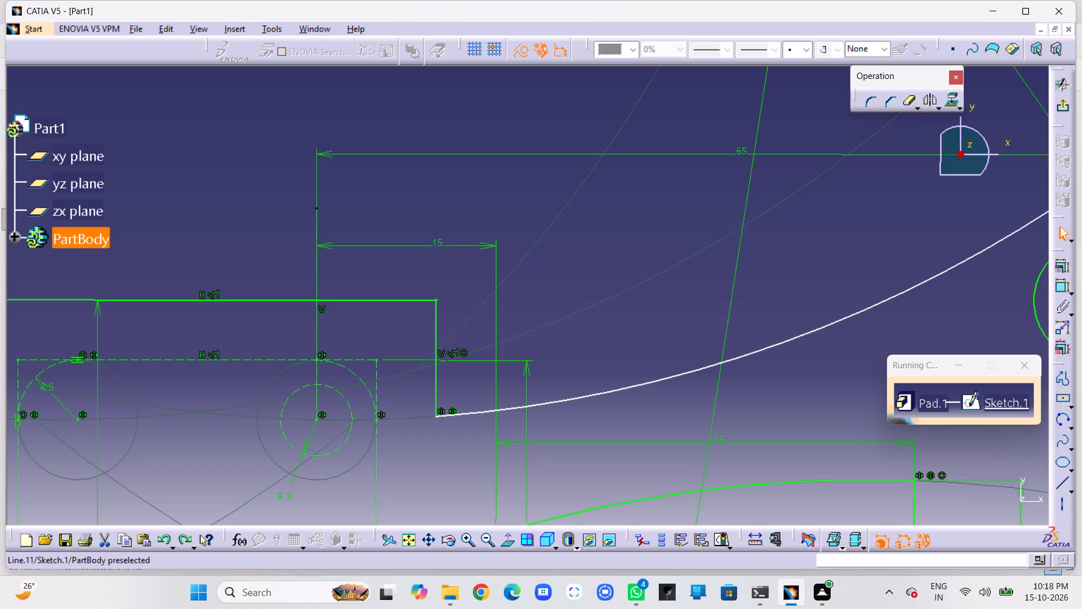
Delete the stray end point of the vertical line above the central rectangle.
click(318, 209)
key(Delete)
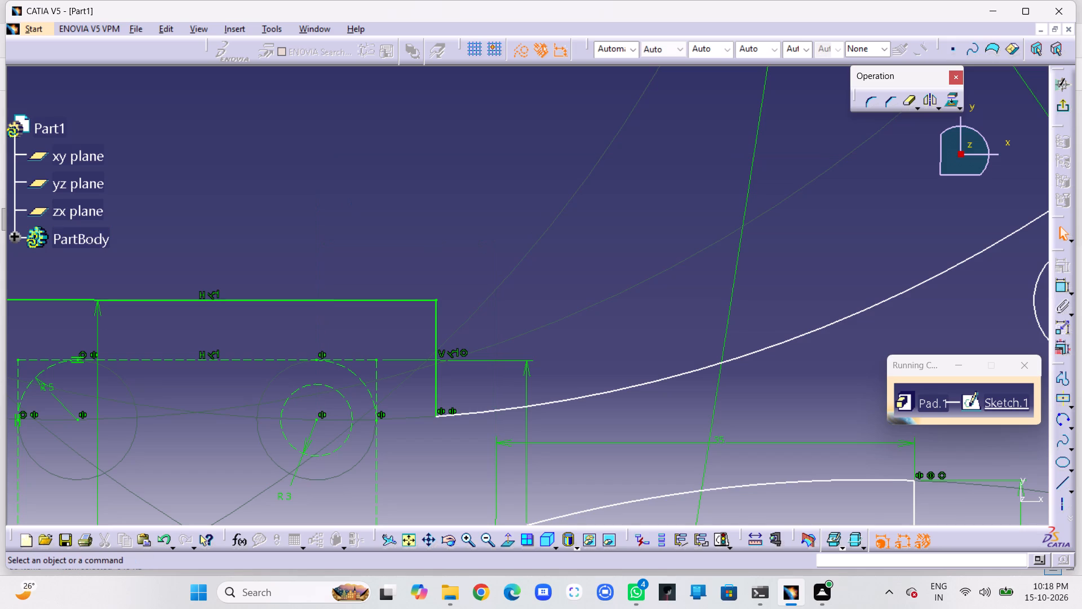
Auto-constrain the H-axis positive half's outer arcs, R25 fork arc, two short end edges, both D10 holes and all four inner pocket edges.
middle_drag(354, 204, 376, 309)
right_click(354, 204)
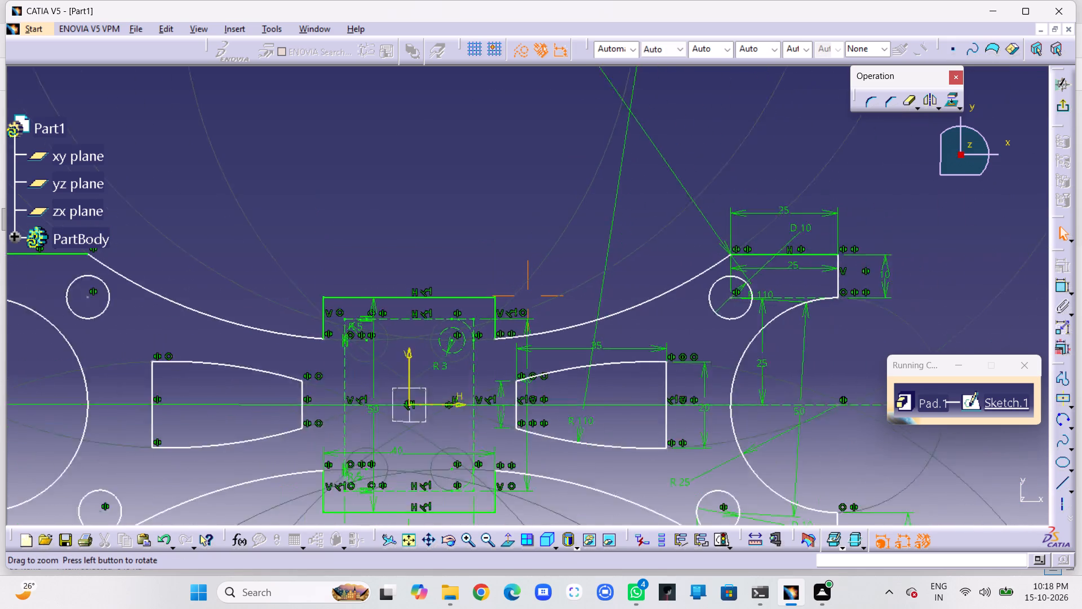
middle_drag(376, 309, 386, 346)
middle_drag(544, 359, 632, 233)
middle_drag(769, 285, 669, 311)
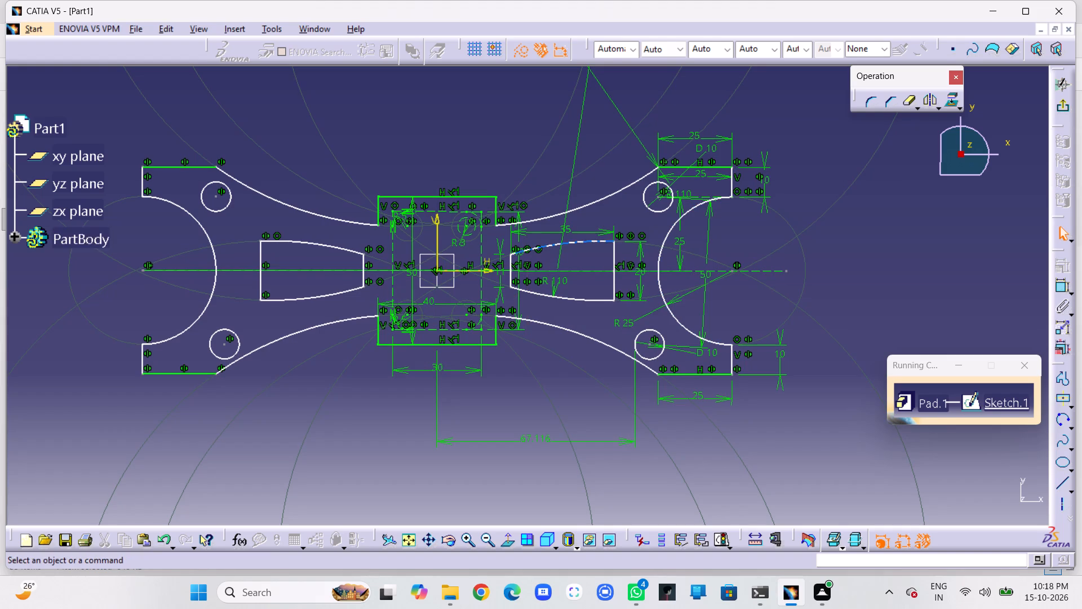
ctrl+click(607, 198)
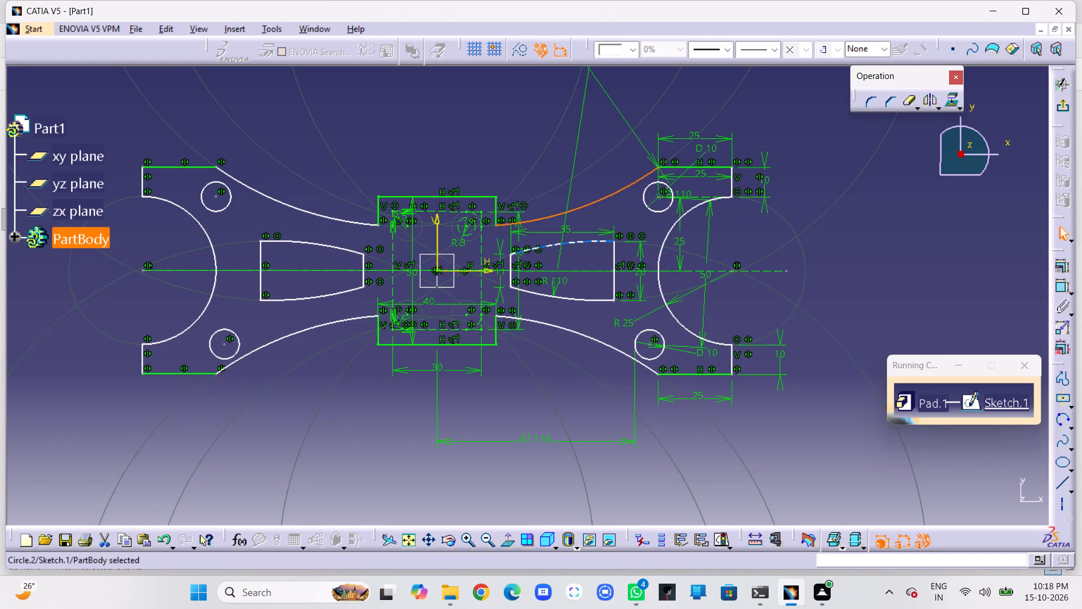
ctrl+click(583, 239)
ctrl+click(616, 254)
ctrl+click(592, 303)
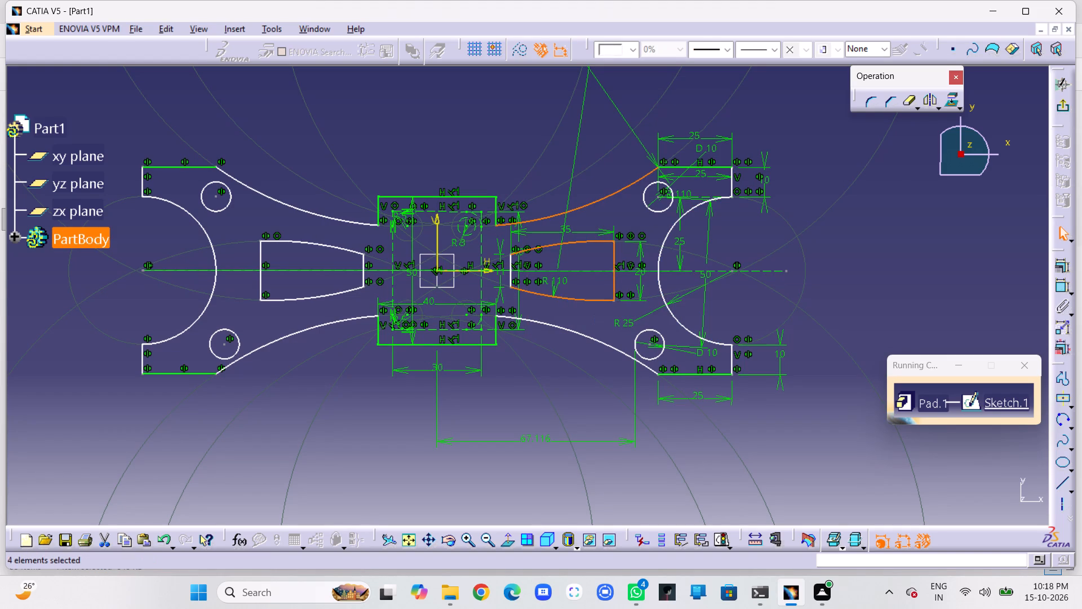
ctrl+click(601, 341)
ctrl+click(641, 332)
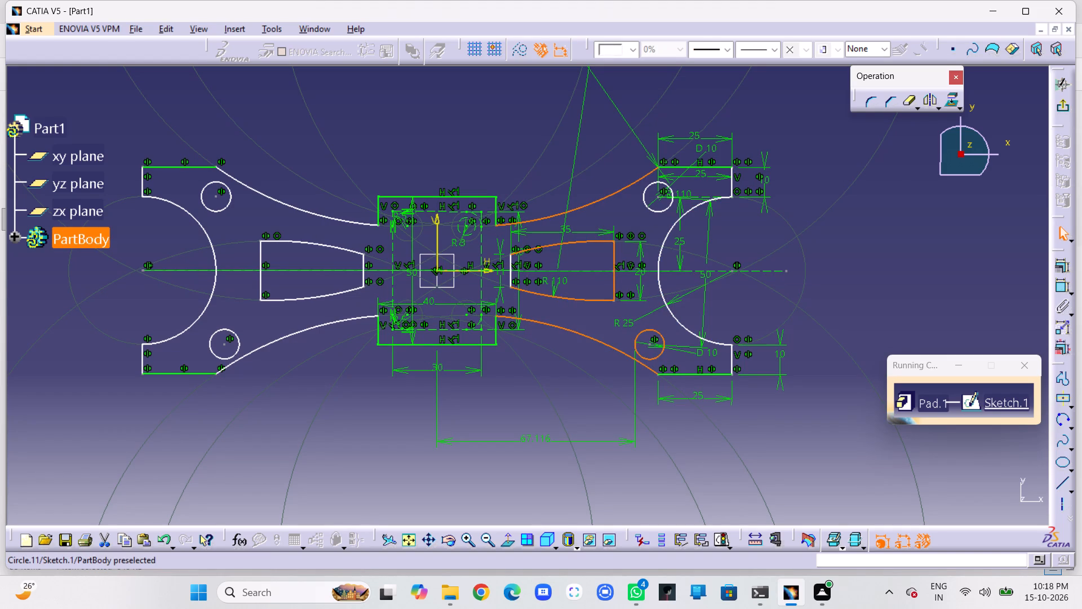
ctrl+click(661, 213)
ctrl+click(679, 221)
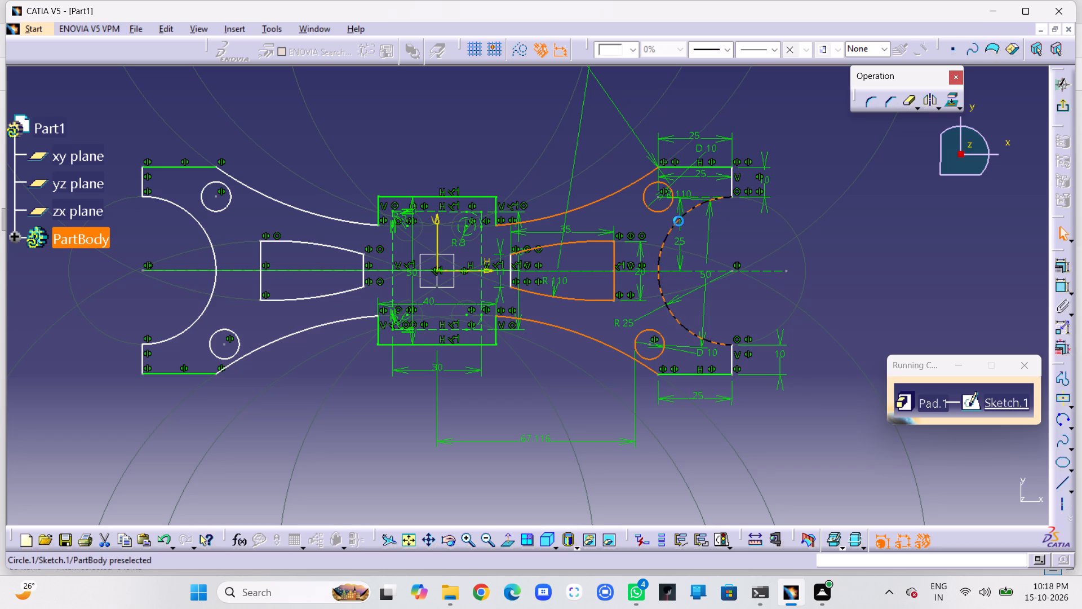
ctrl+click(734, 183)
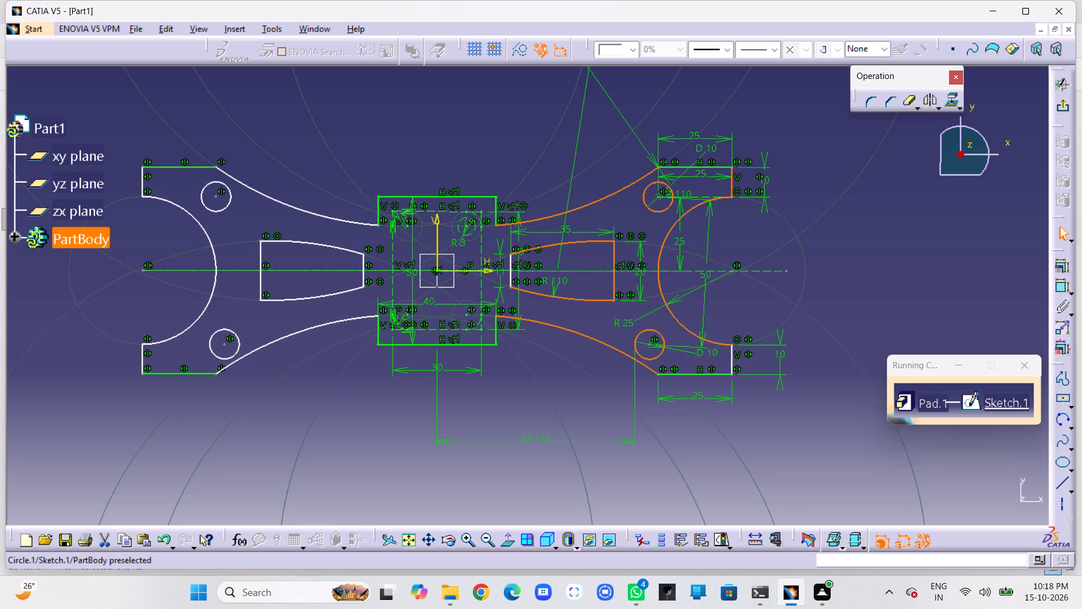
ctrl+click(730, 356)
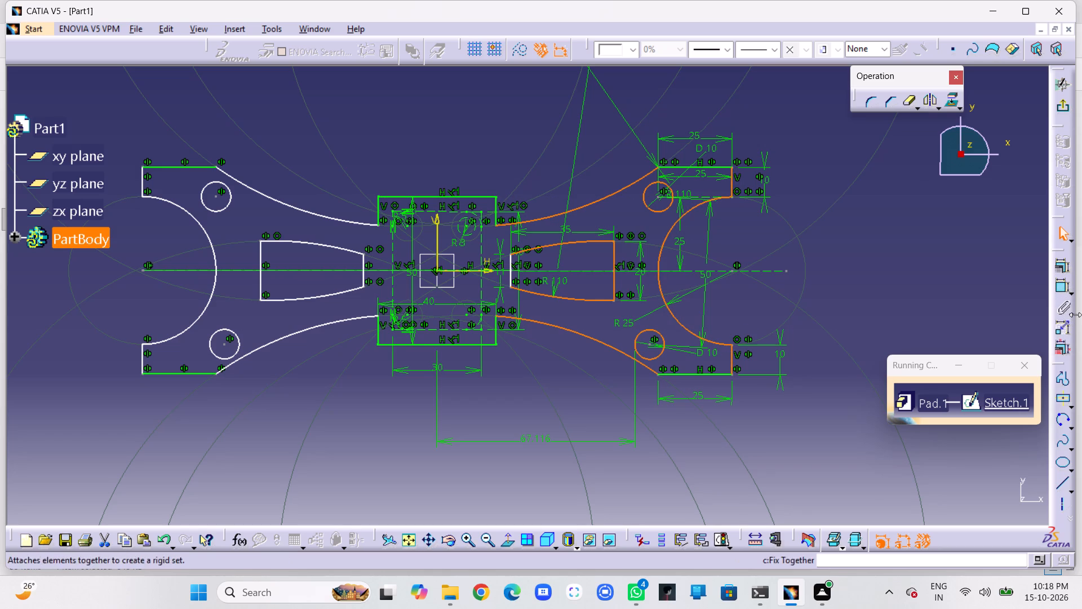
click(1071, 311)
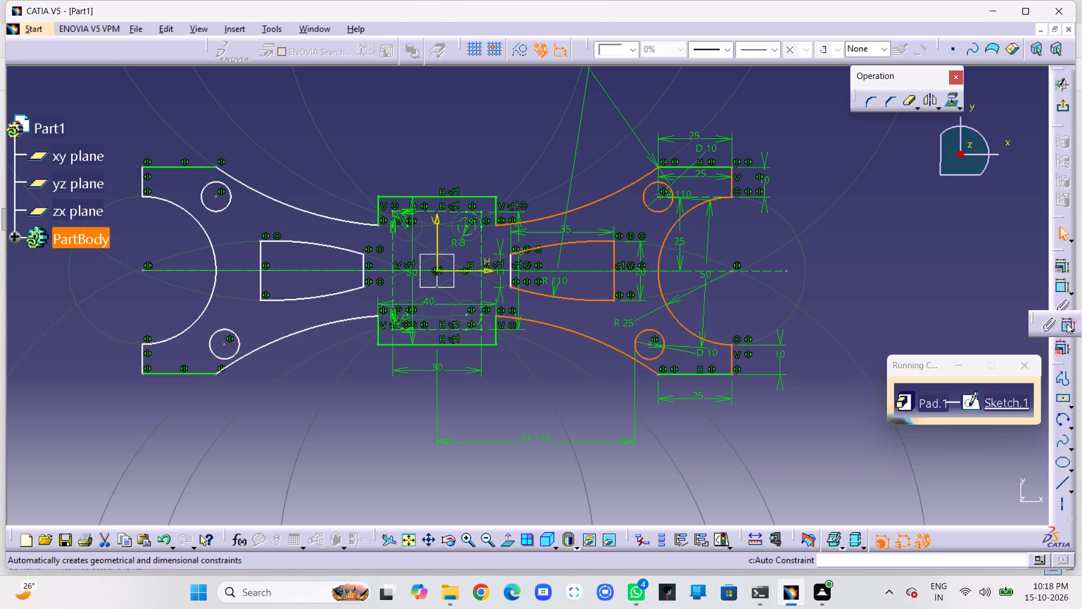
click(1067, 324)
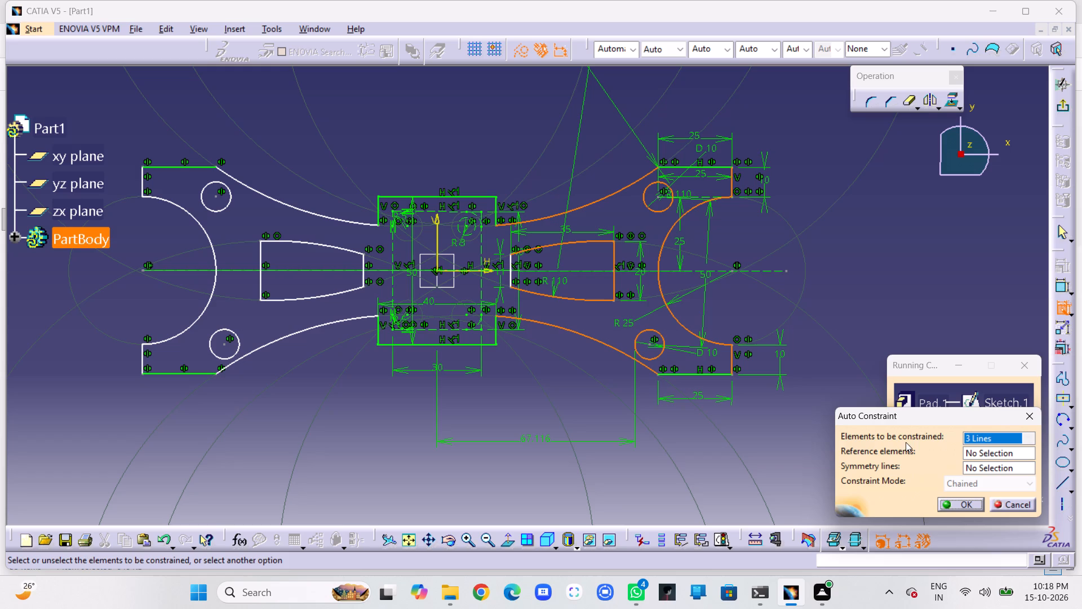
ctrl+click(513, 273)
click(967, 502)
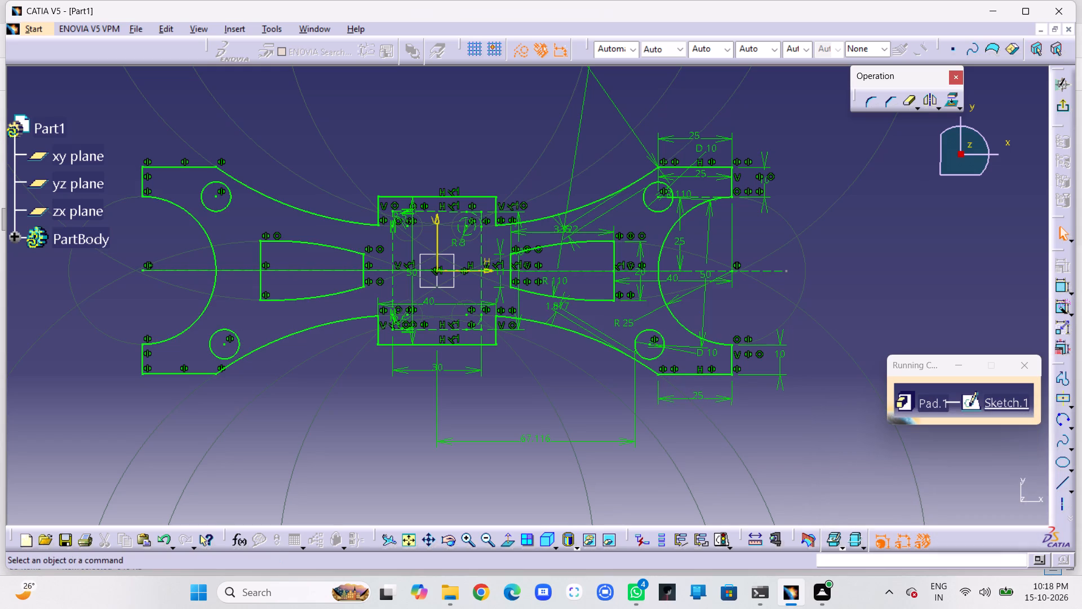
Exit the sketch, preview the 20 mm pad of Sketch.1 and create it.
middle_drag(638, 403, 638, 346)
right_click(638, 403)
middle_drag(638, 346, 650, 385)
right_click(638, 346)
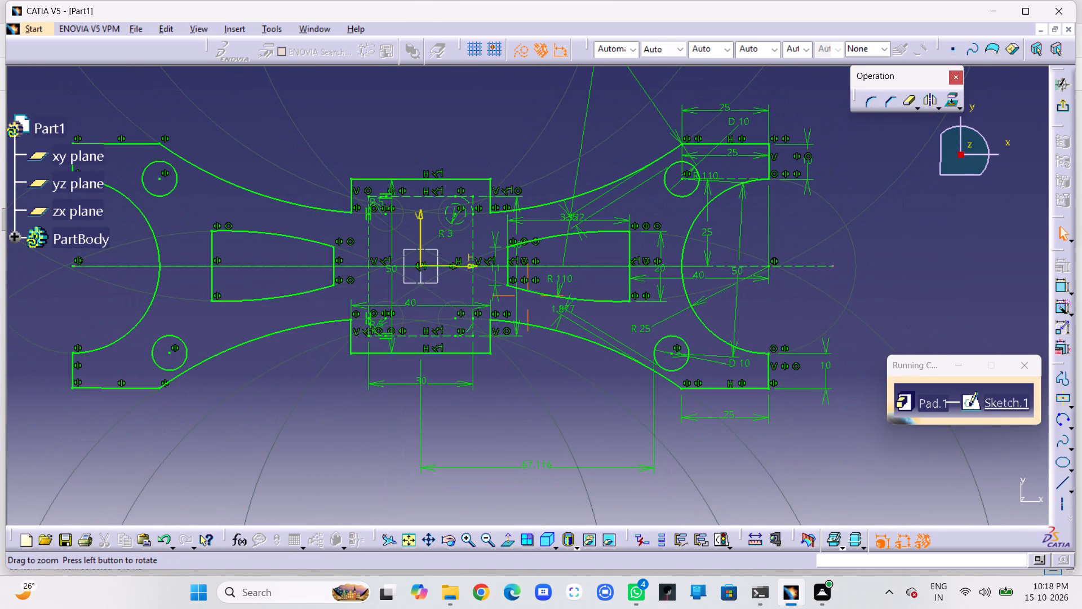
middle_drag(620, 365, 617, 302)
right_click(620, 365)
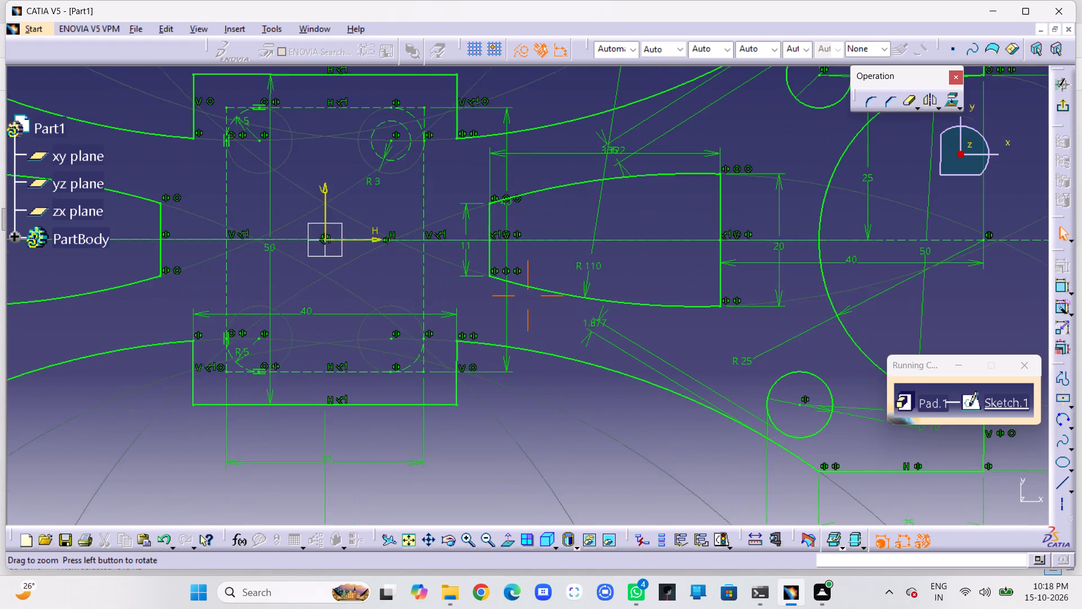
middle_drag(617, 302, 637, 383)
click(1065, 106)
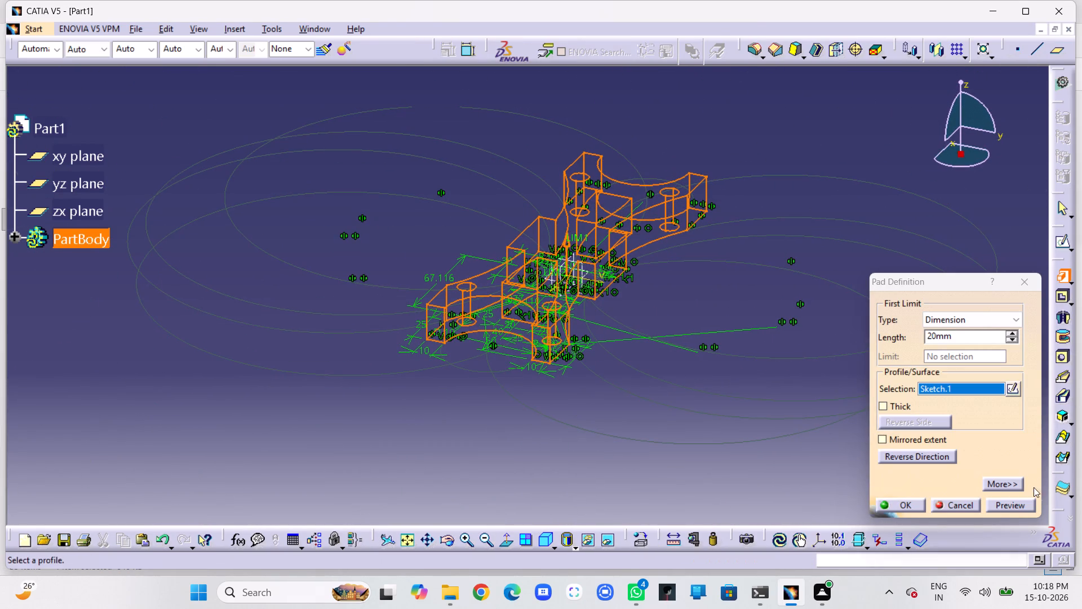
click(1015, 505)
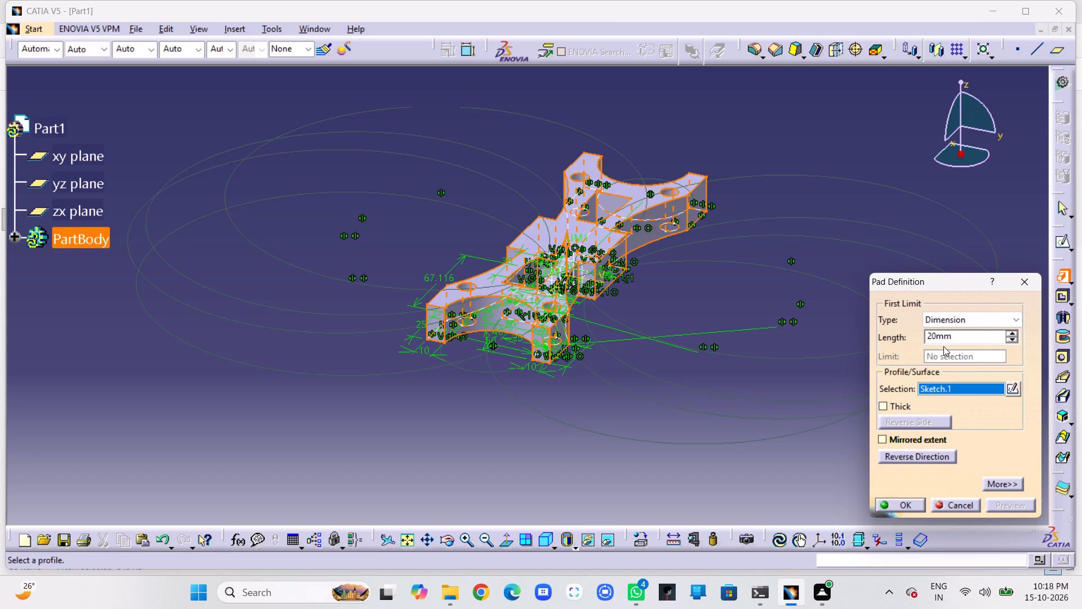
click(913, 507)
click(690, 395)
Inspect the padded fork solid in isometric view.
middle_drag(668, 382, 669, 323)
right_click(668, 382)
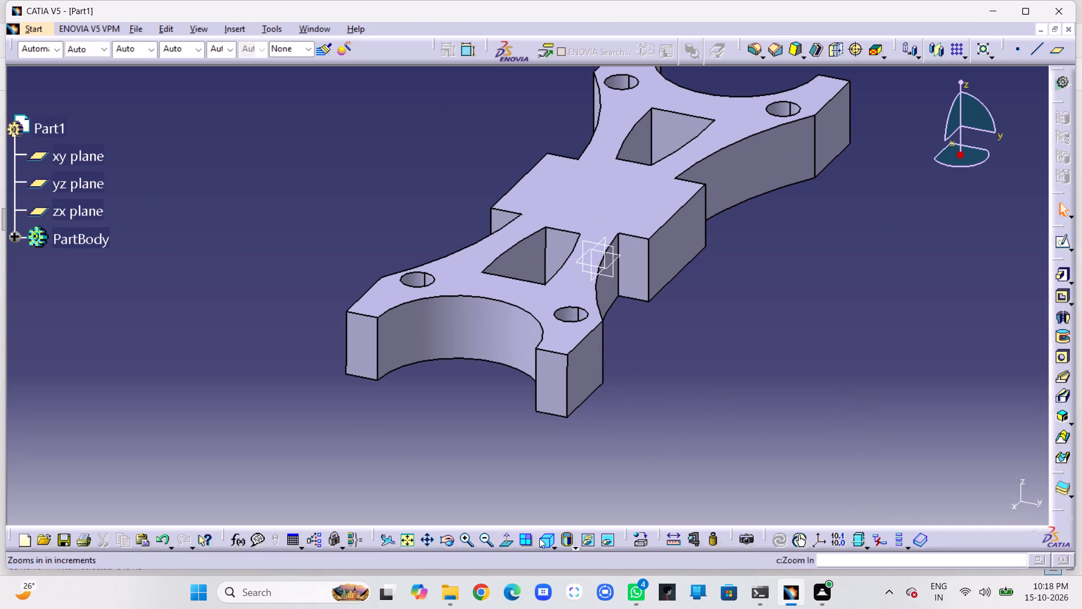
click(543, 539)
middle_drag(750, 389, 753, 390)
right_click(750, 389)
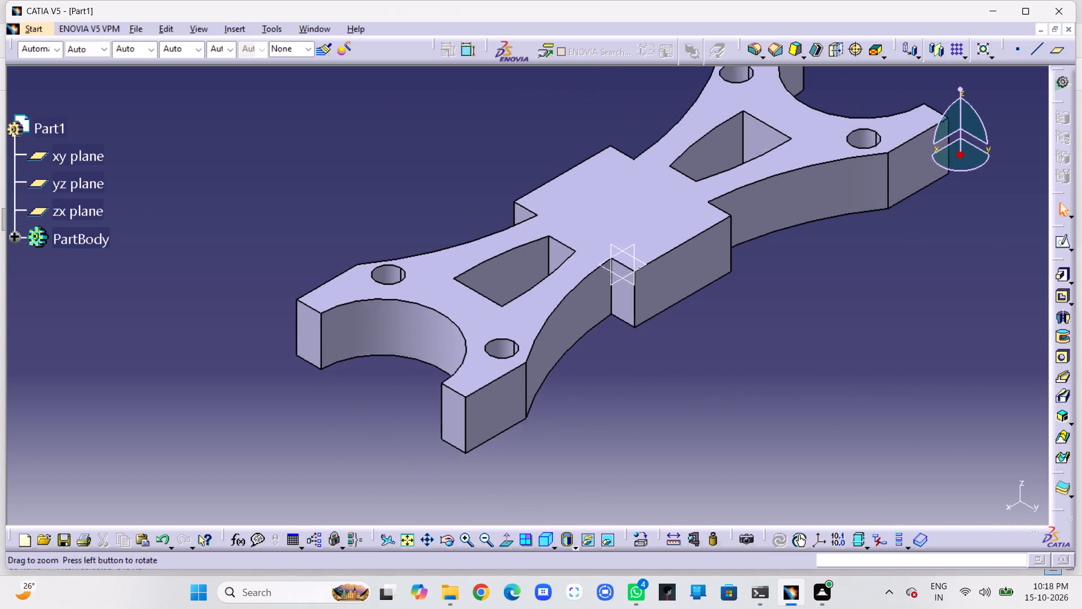
Reverse the direction of the 20 mm pad, preview it and apply the change.
middle_drag(753, 390, 773, 472)
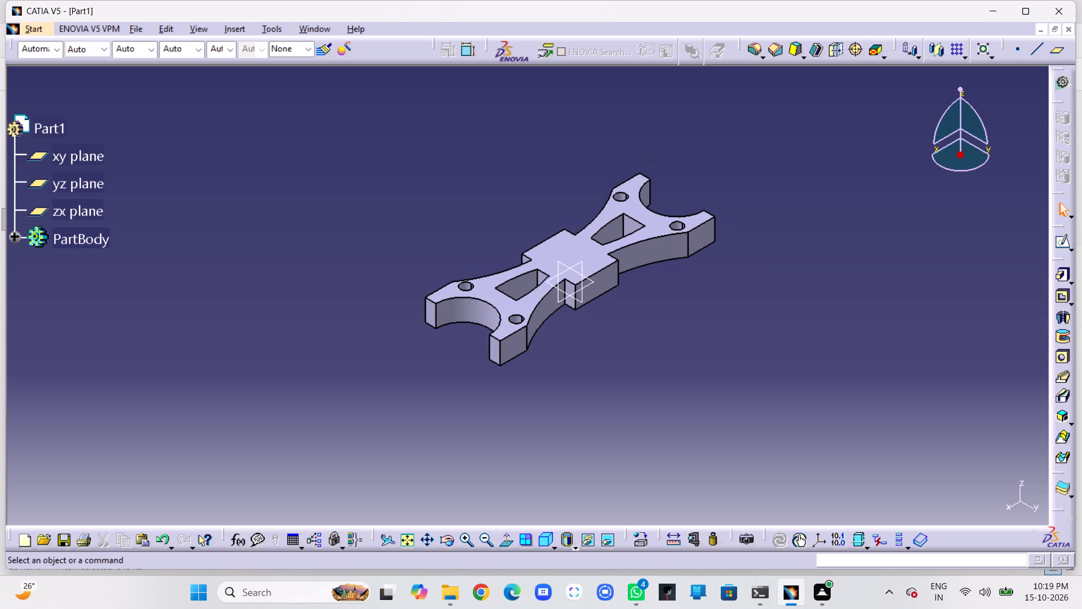
double_click(595, 251)
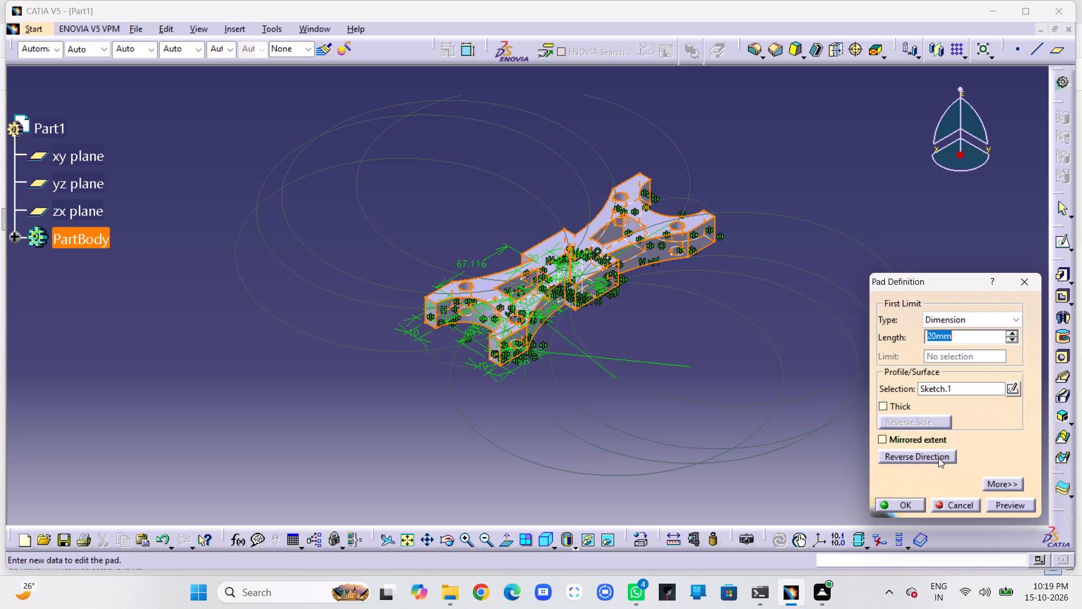
click(938, 453)
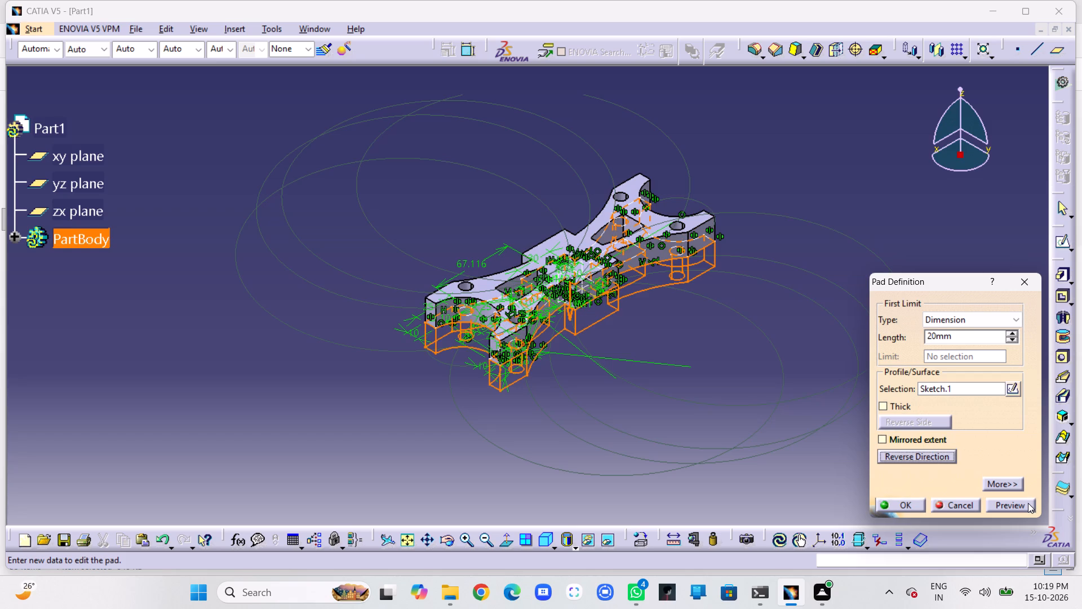
click(1028, 503)
click(915, 501)
click(736, 439)
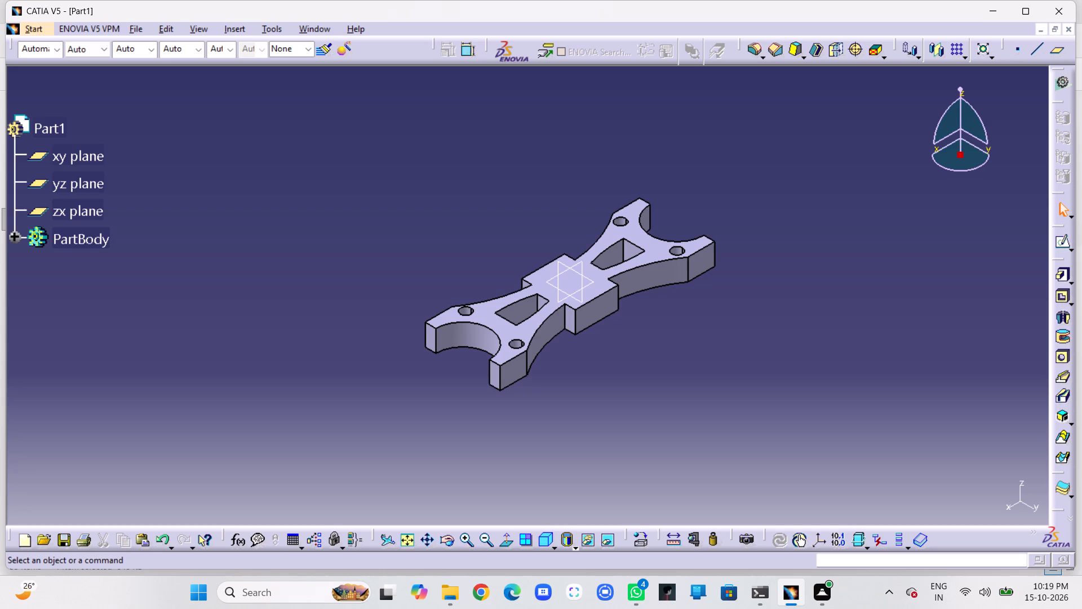
click(699, 422)
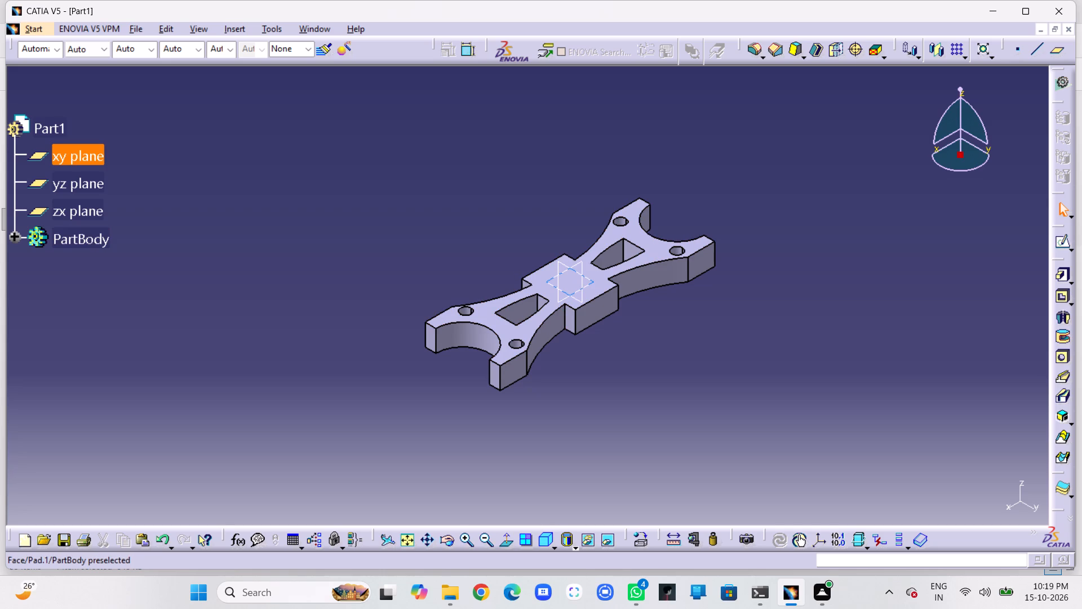
Open a new sketch on the xy plane and draw a centered rectangle about 29 mm wide and 34 mm high at the origin.
middle_drag(596, 397, 691, 344)
scroll(597, 397, down, 1)
right_drag(600, 397, 691, 344)
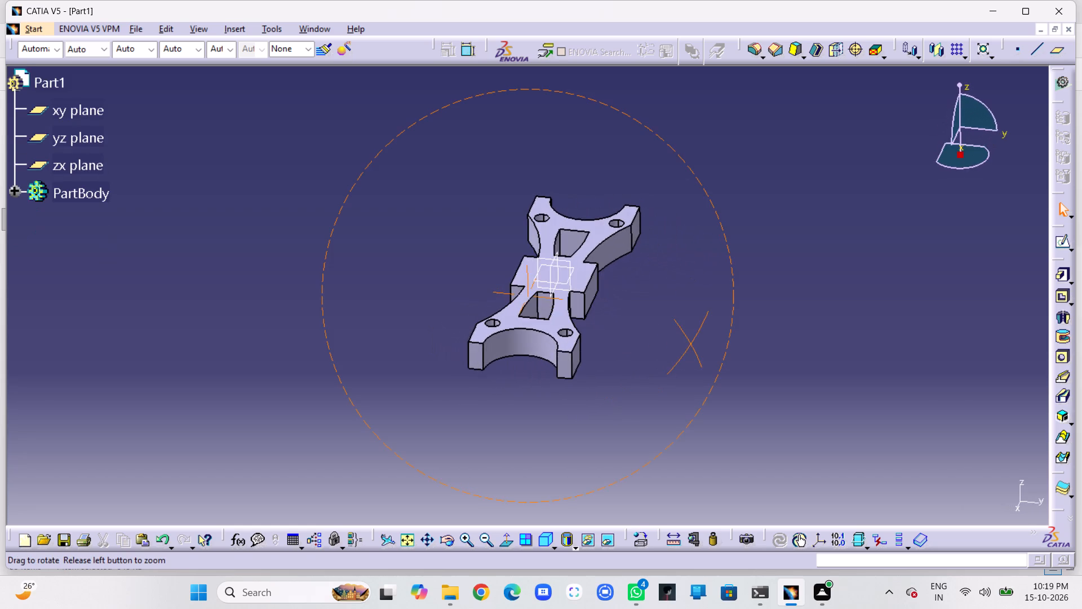
middle_drag(691, 344, 654, 365)
right_drag(691, 344, 654, 365)
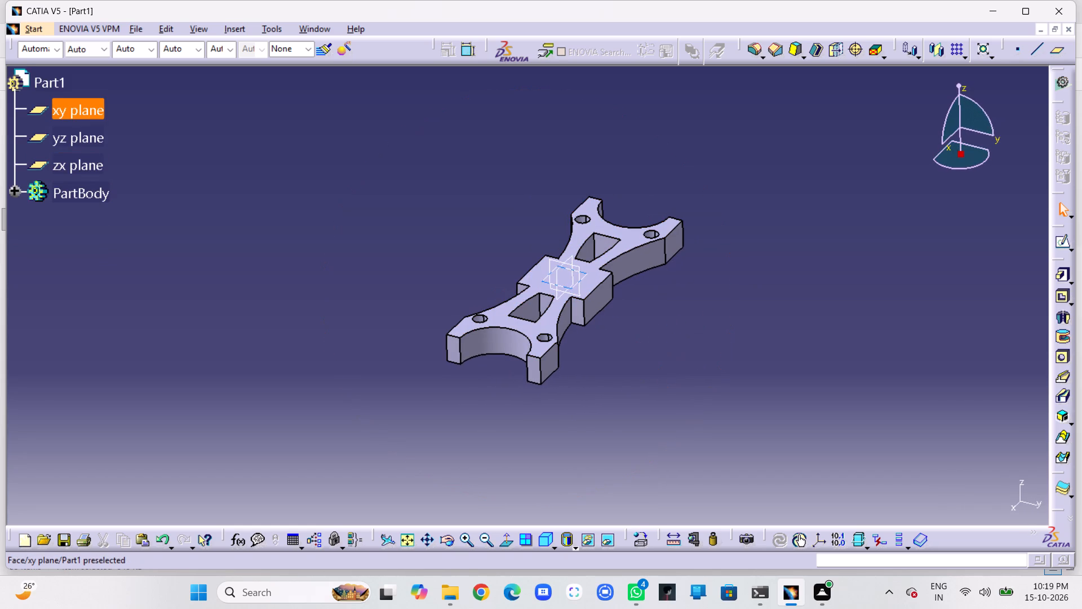
click(588, 277)
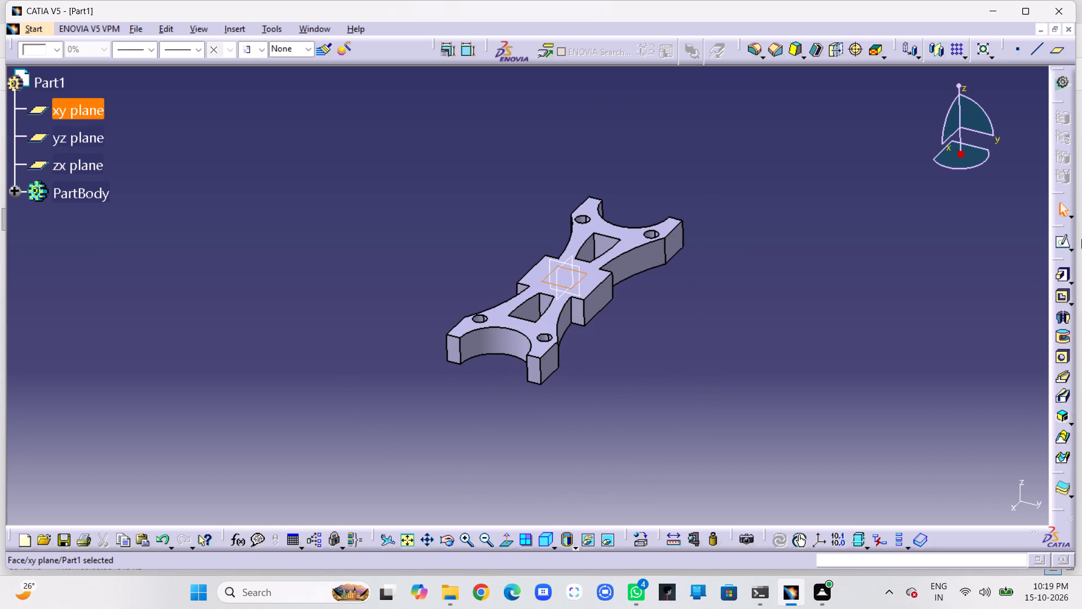
click(1065, 243)
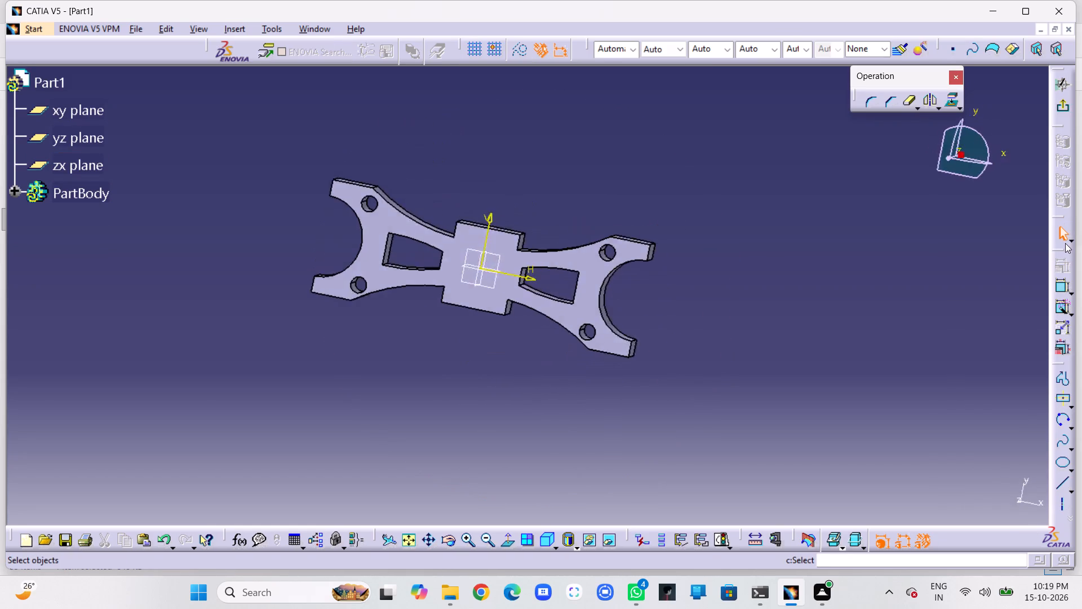
middle_drag(536, 361, 601, 339)
right_click(601, 385)
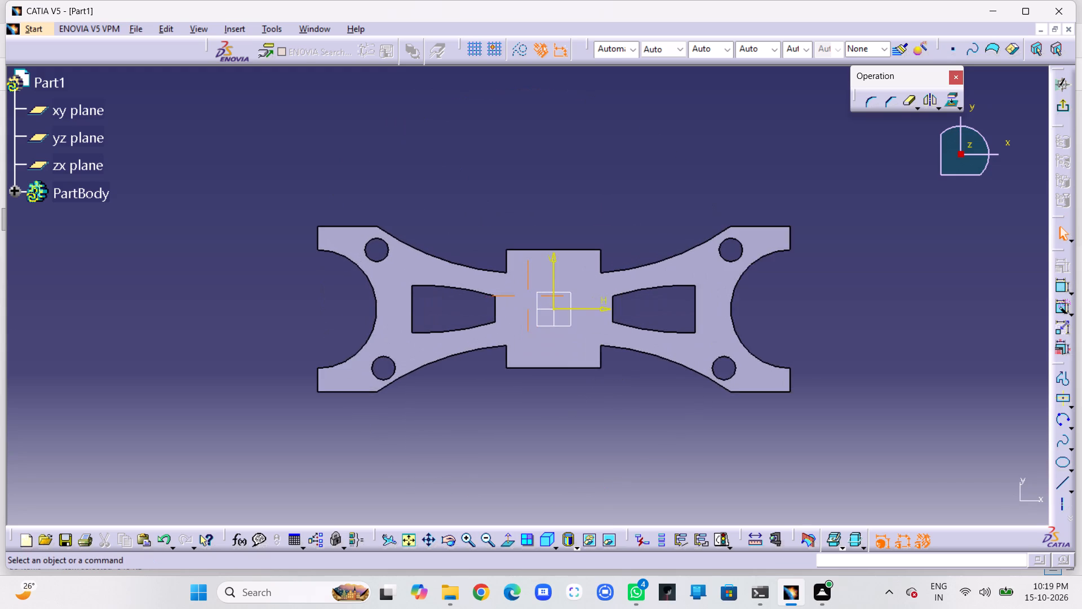
middle_drag(601, 339, 601, 334)
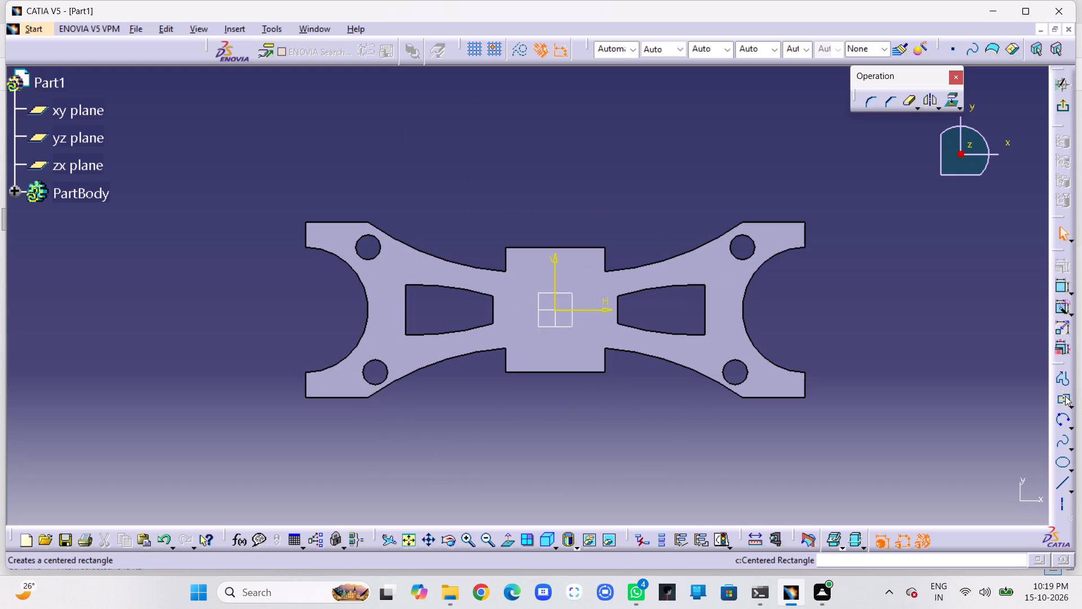
click(1065, 396)
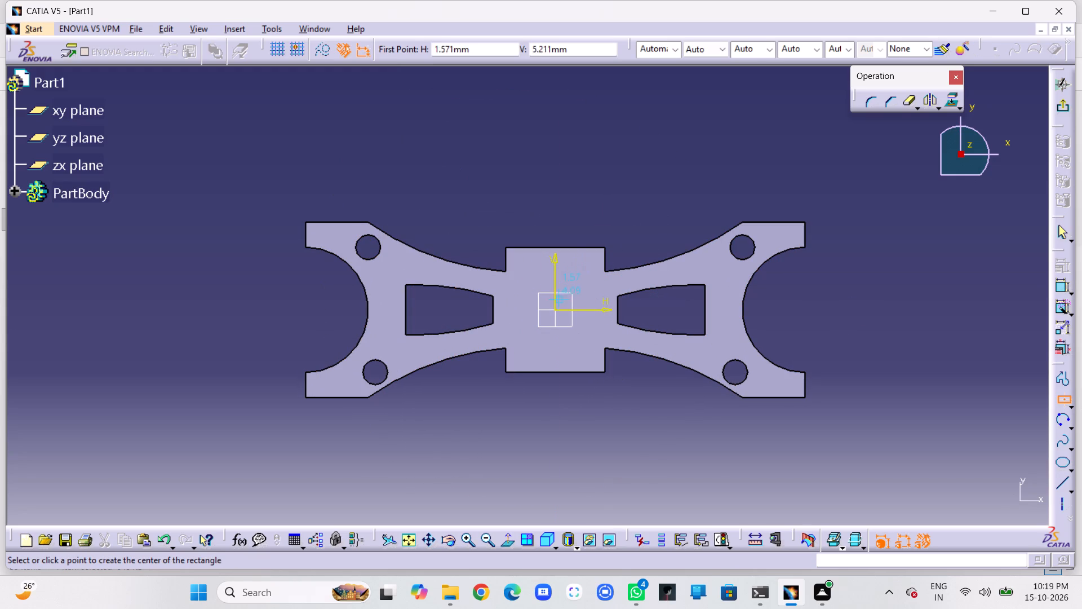
click(553, 310)
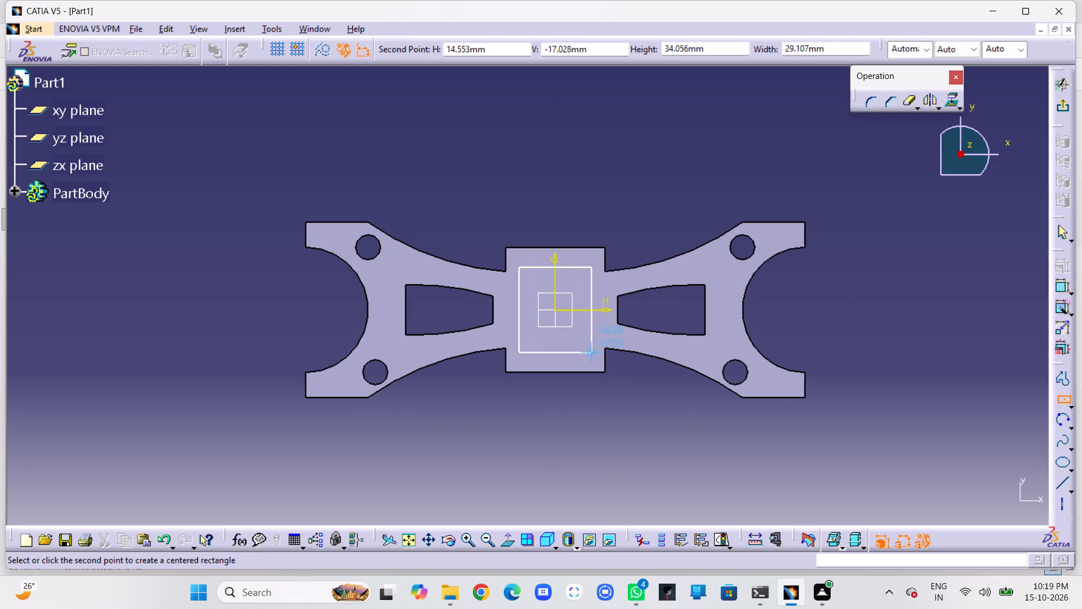
click(592, 352)
Dimension the centered rectangle's horizontal edge and set its width to 30 mm.
click(1060, 293)
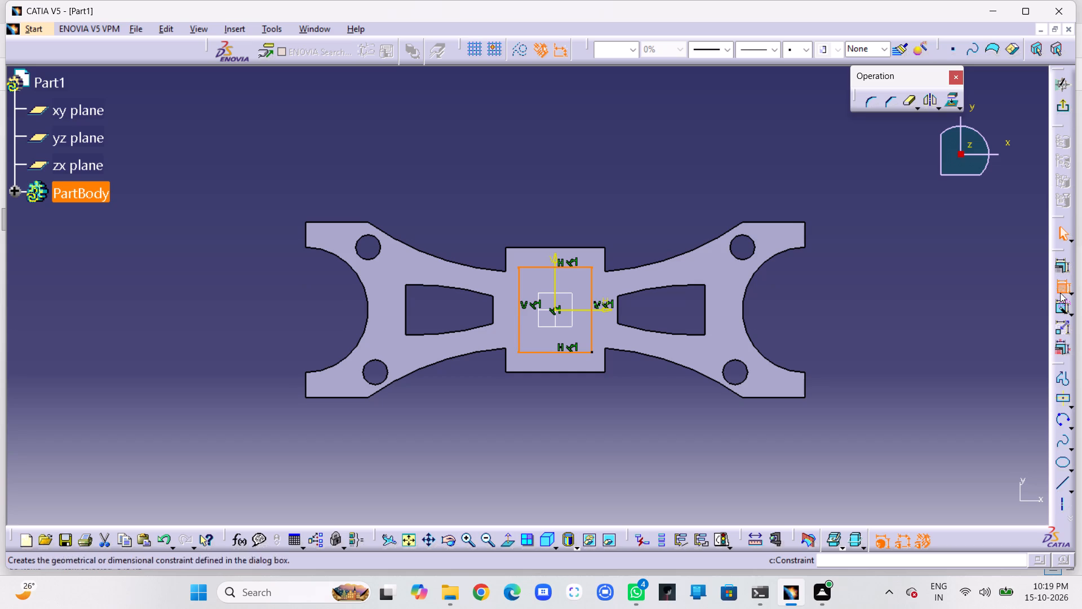
click(549, 354)
click(554, 409)
double_click(557, 405)
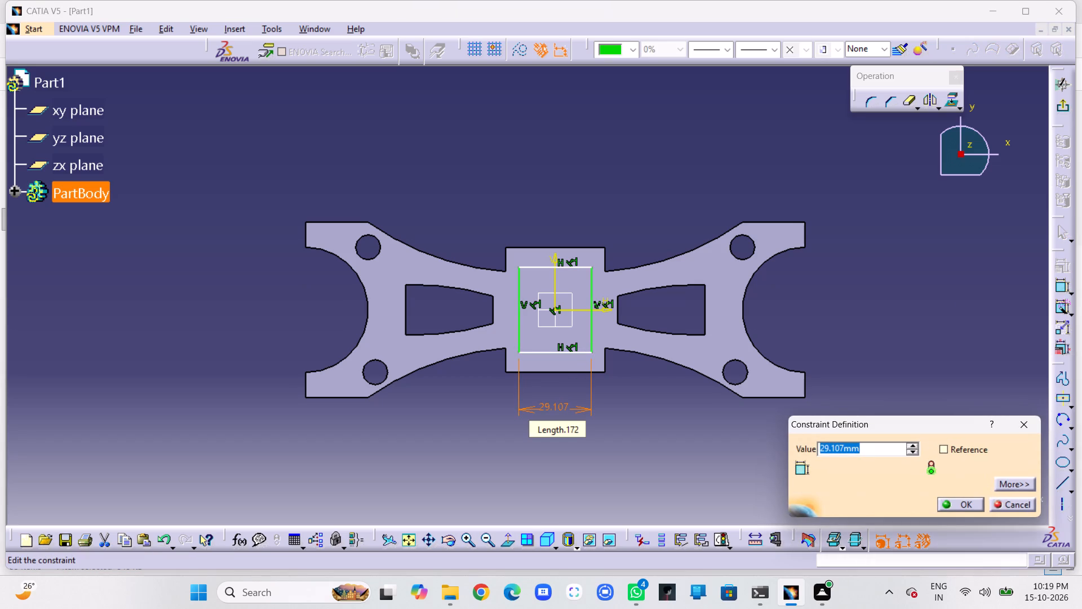
text(30)
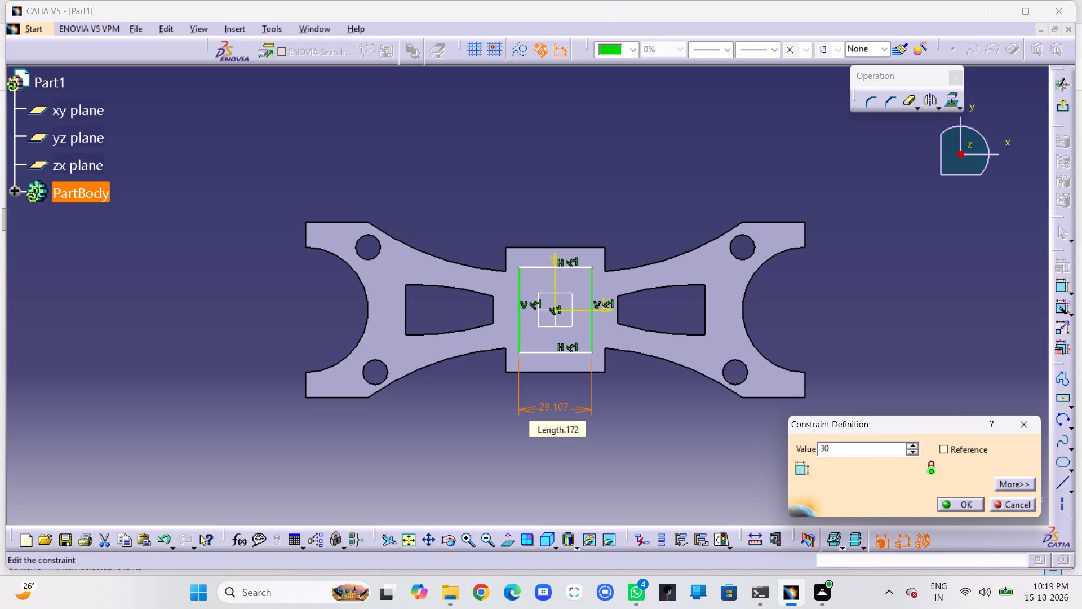
key(Return)
click(623, 403)
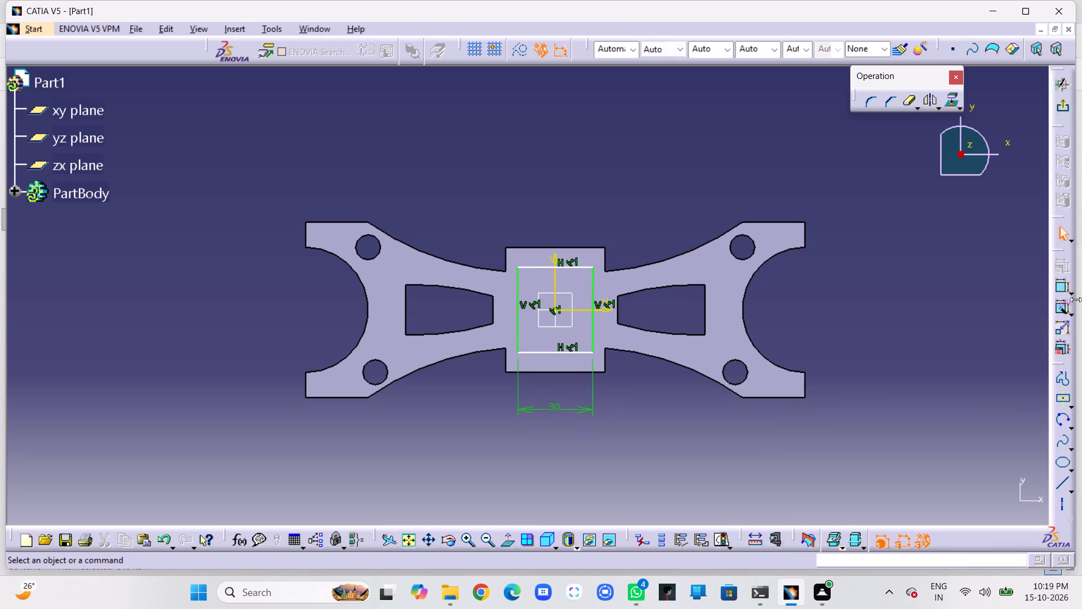
Dimension the centered rectangle's vertical edge and set its height to 40 mm.
click(1060, 284)
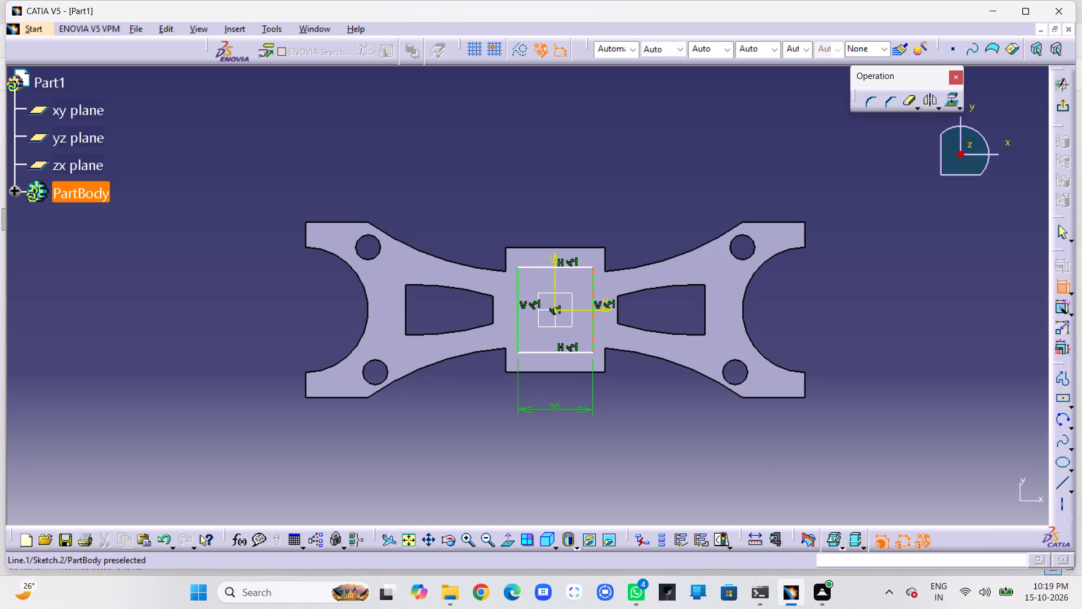
click(589, 287)
click(645, 314)
double_click(650, 311)
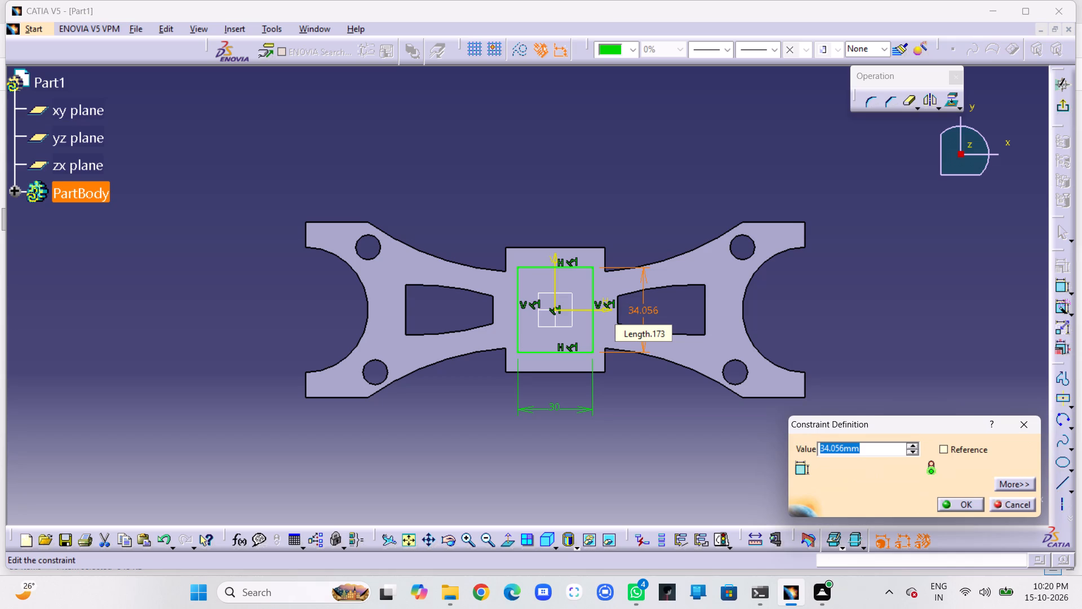
text(40)
key(Return)
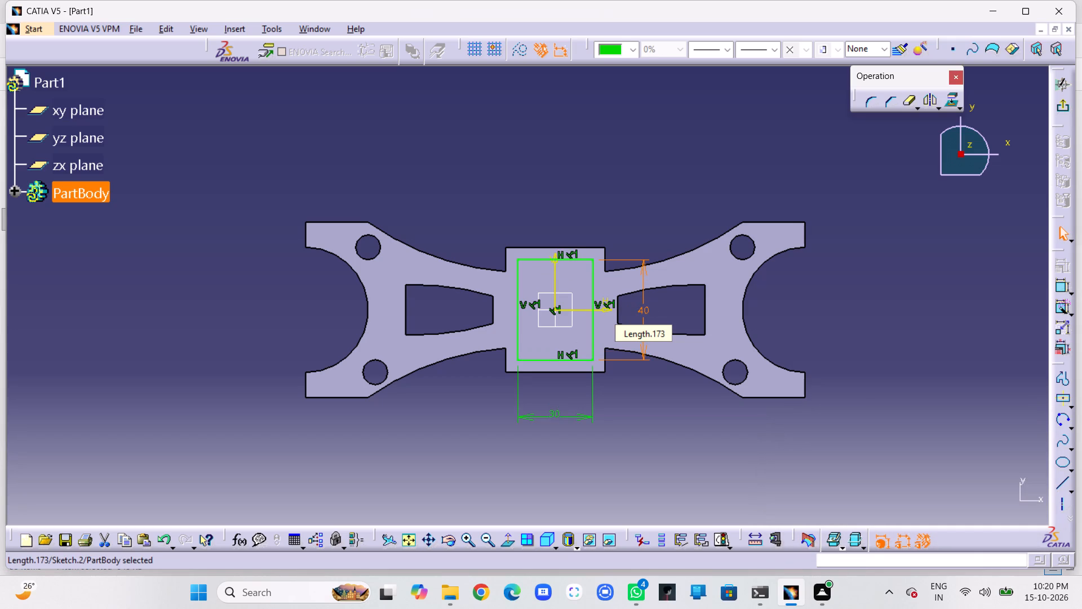
click(668, 309)
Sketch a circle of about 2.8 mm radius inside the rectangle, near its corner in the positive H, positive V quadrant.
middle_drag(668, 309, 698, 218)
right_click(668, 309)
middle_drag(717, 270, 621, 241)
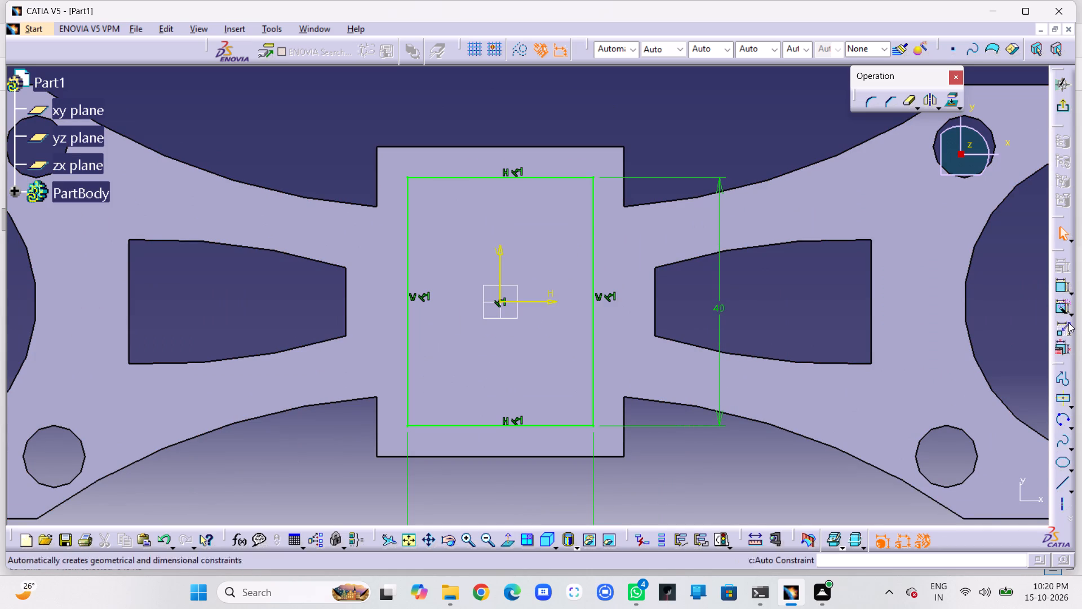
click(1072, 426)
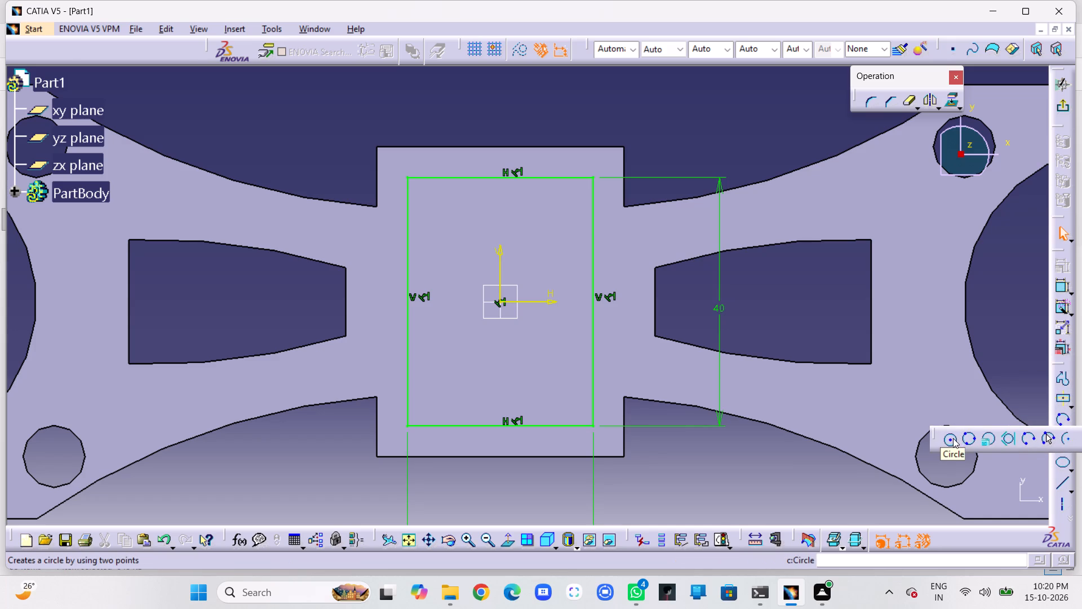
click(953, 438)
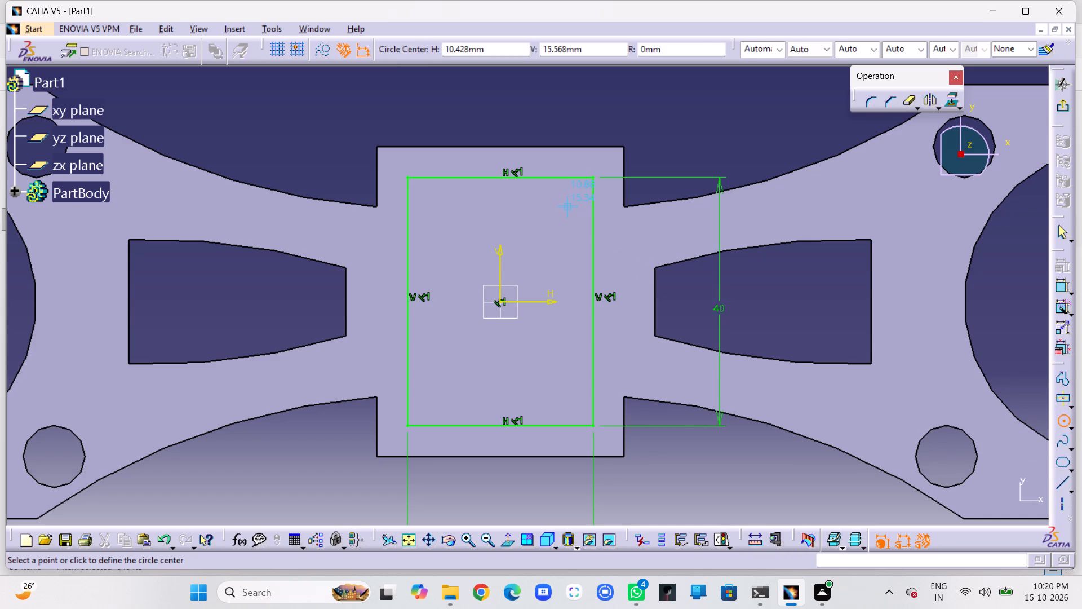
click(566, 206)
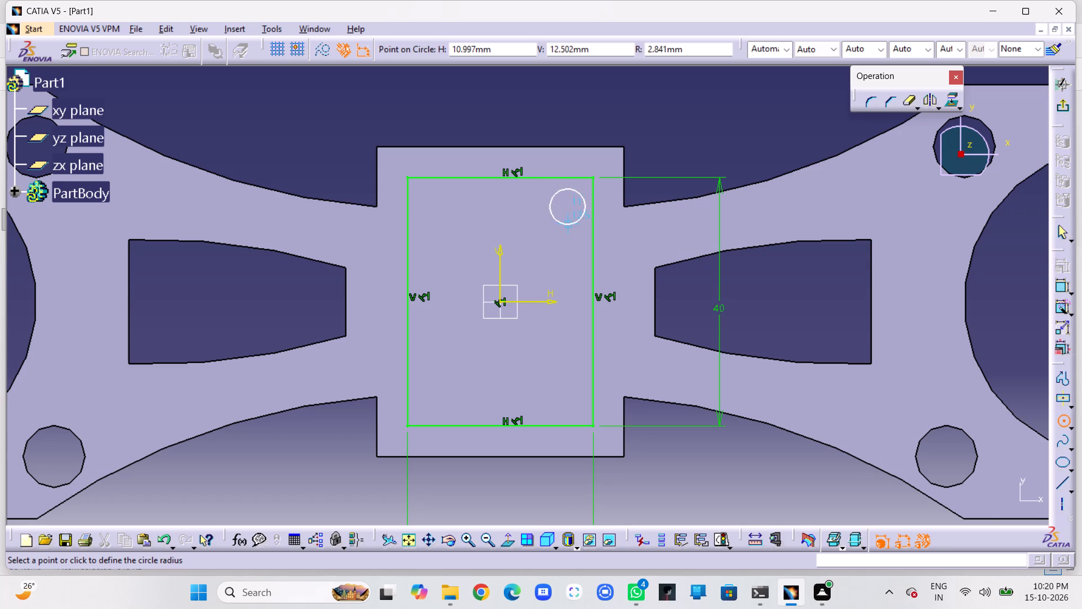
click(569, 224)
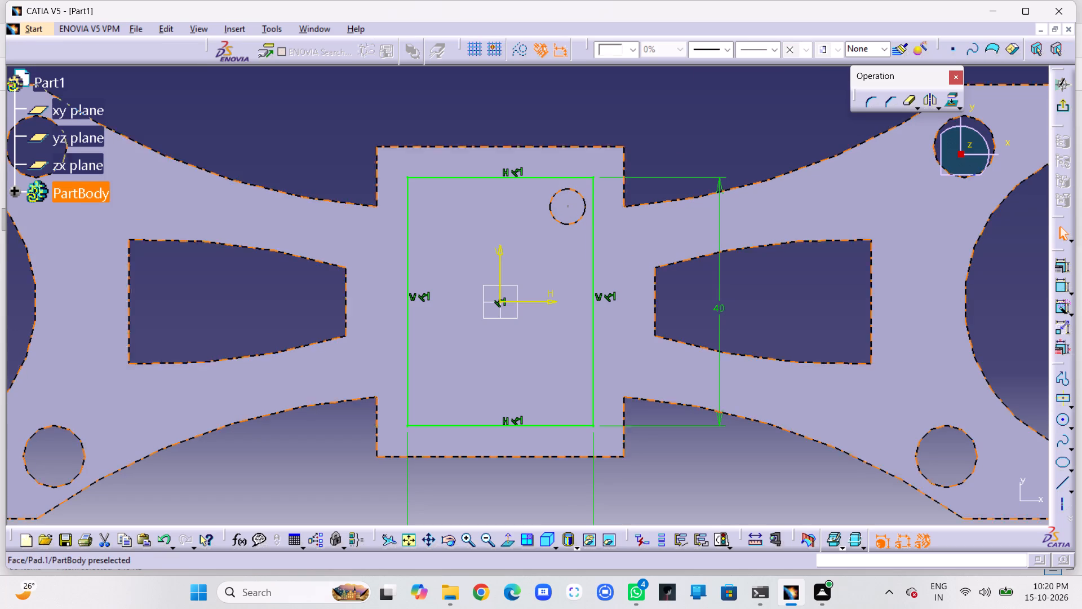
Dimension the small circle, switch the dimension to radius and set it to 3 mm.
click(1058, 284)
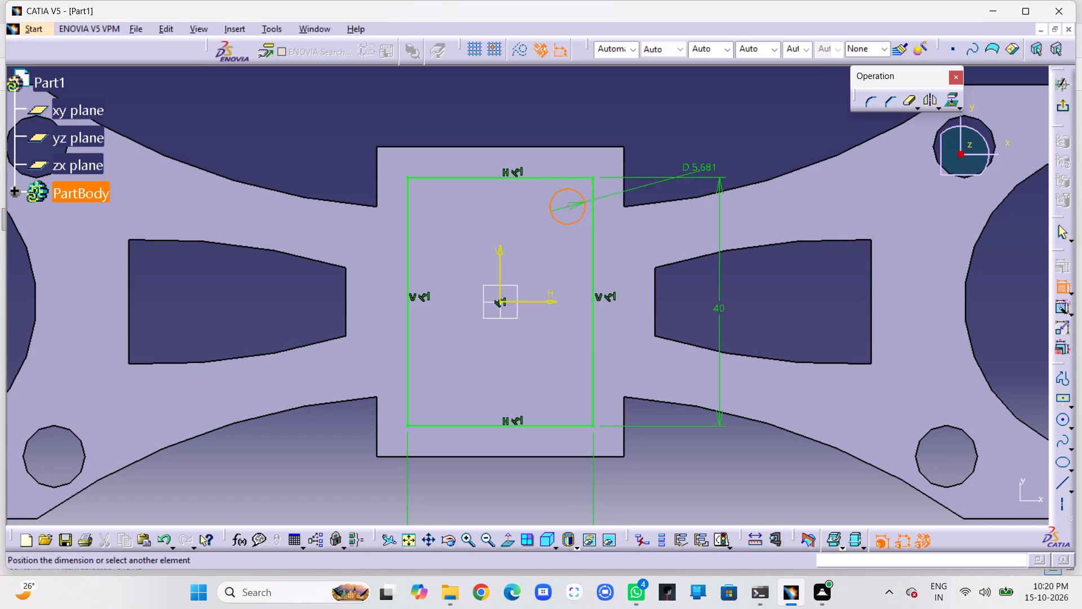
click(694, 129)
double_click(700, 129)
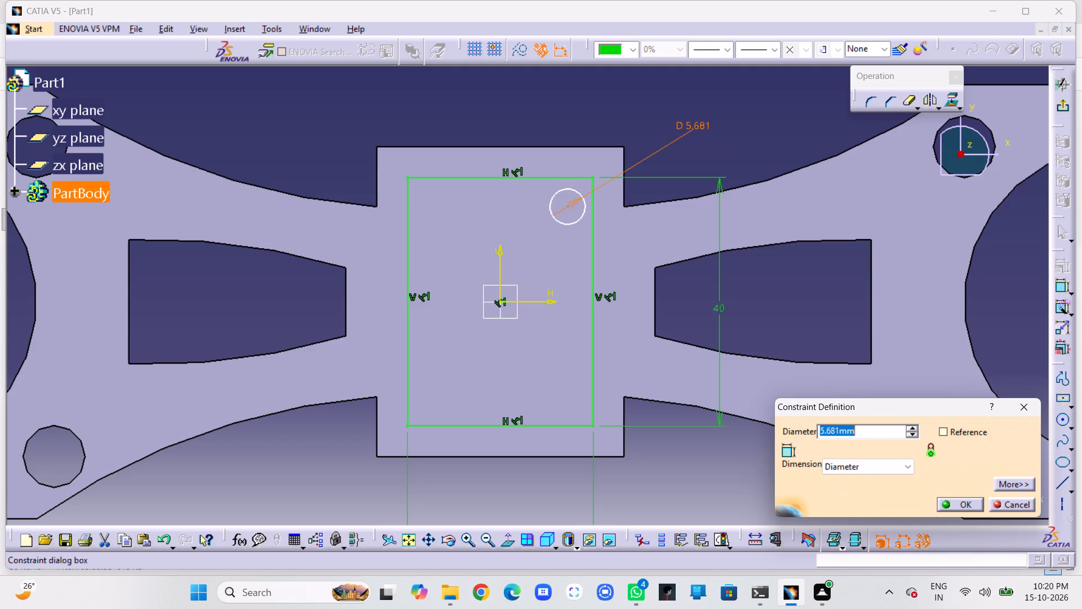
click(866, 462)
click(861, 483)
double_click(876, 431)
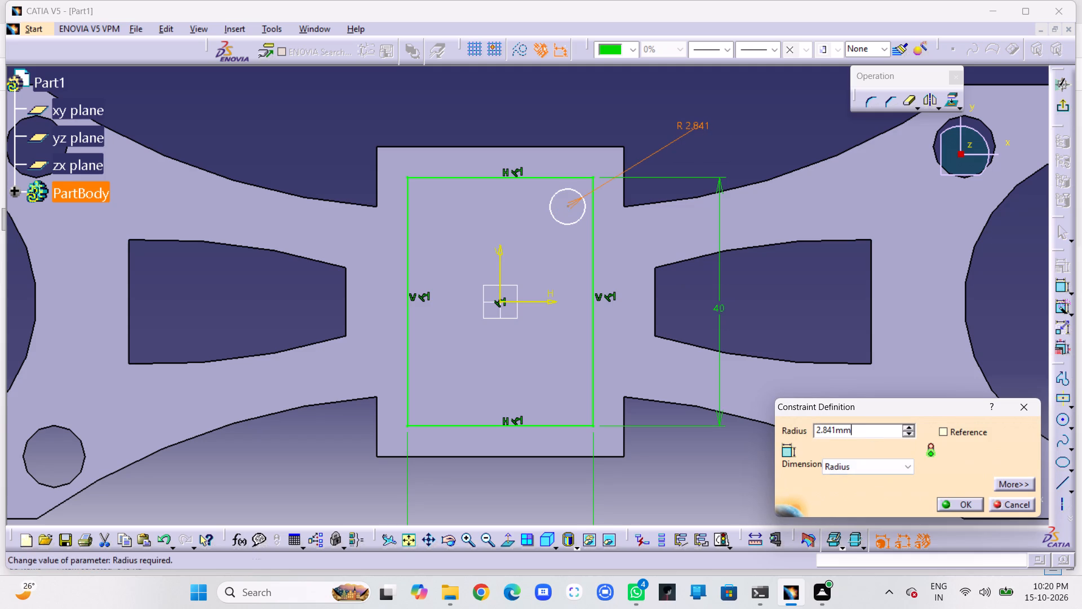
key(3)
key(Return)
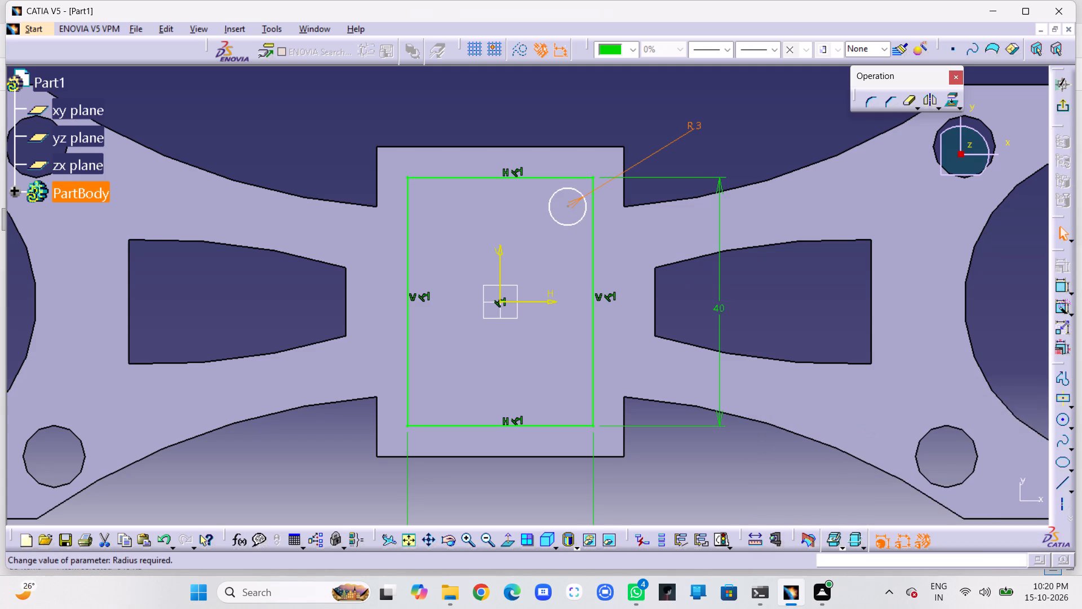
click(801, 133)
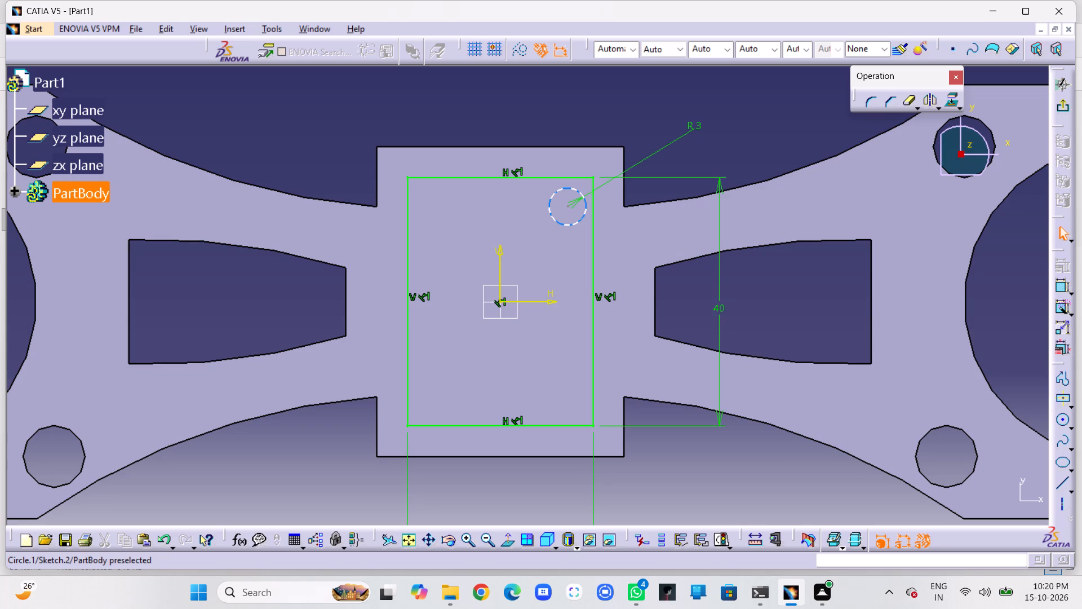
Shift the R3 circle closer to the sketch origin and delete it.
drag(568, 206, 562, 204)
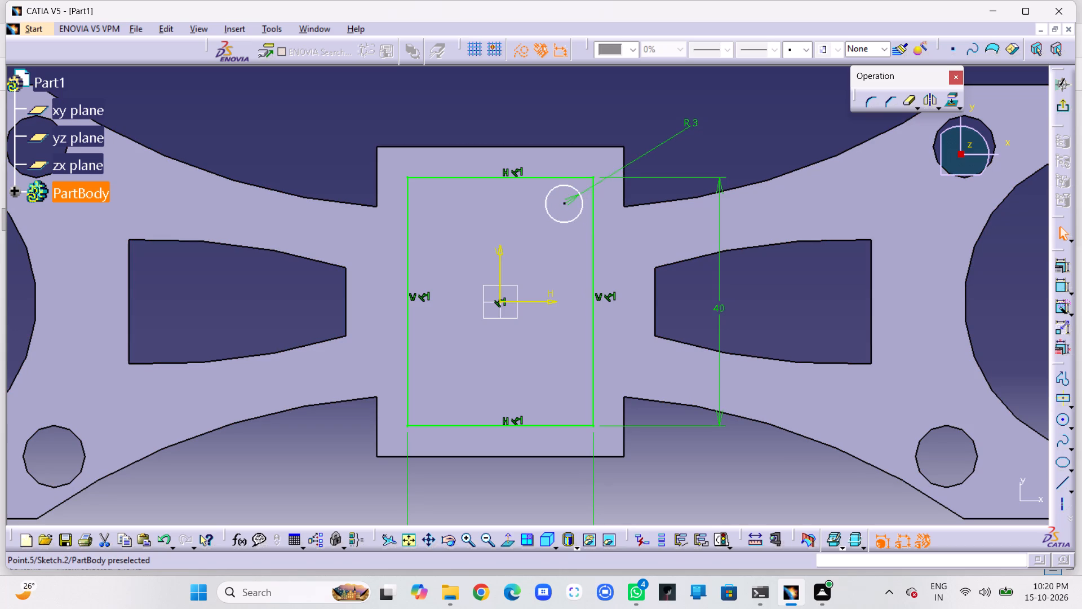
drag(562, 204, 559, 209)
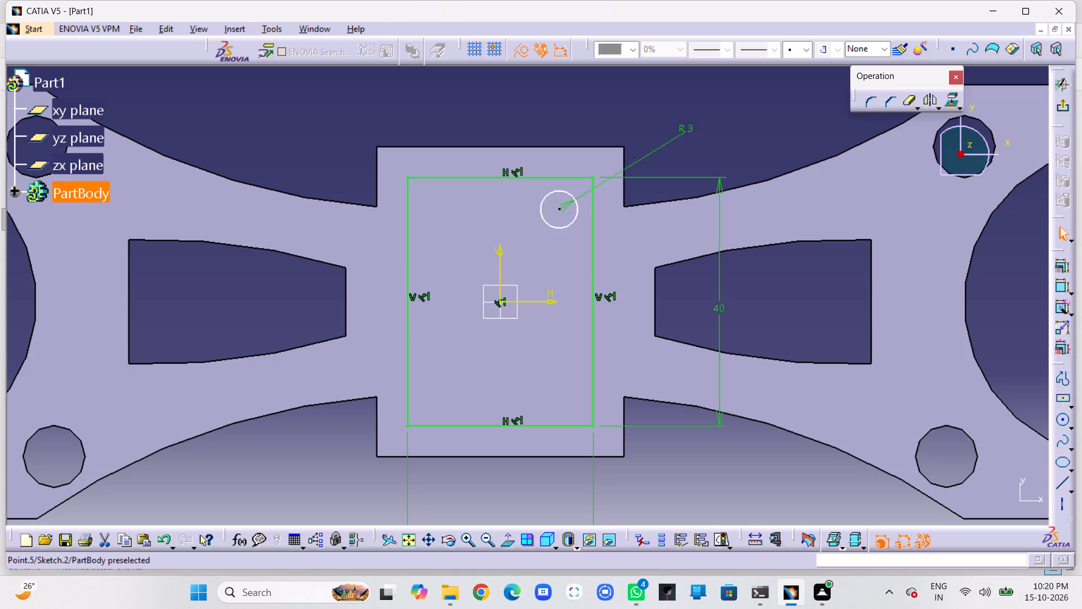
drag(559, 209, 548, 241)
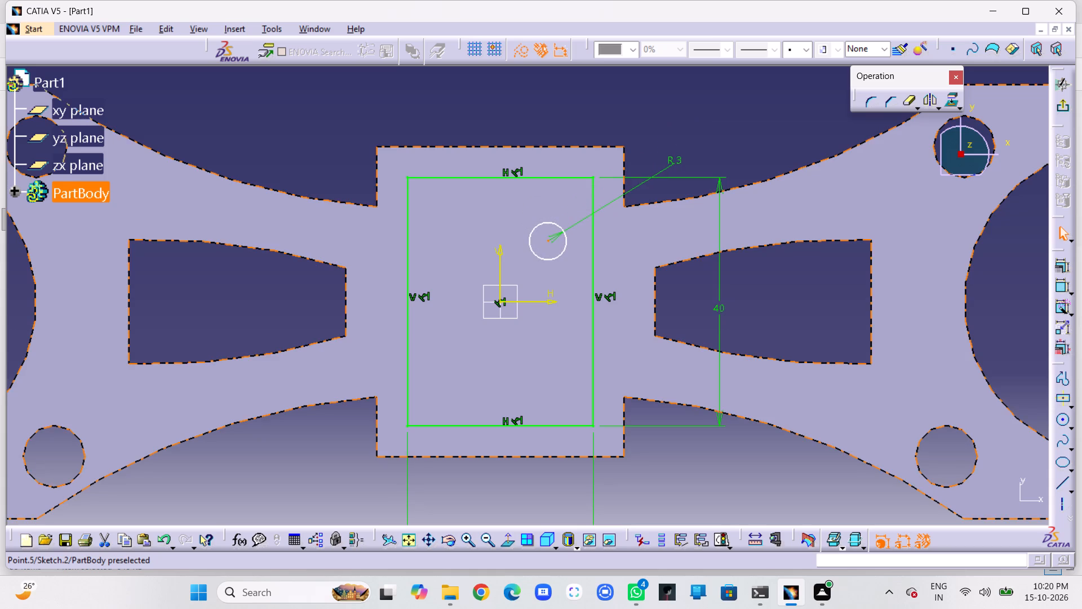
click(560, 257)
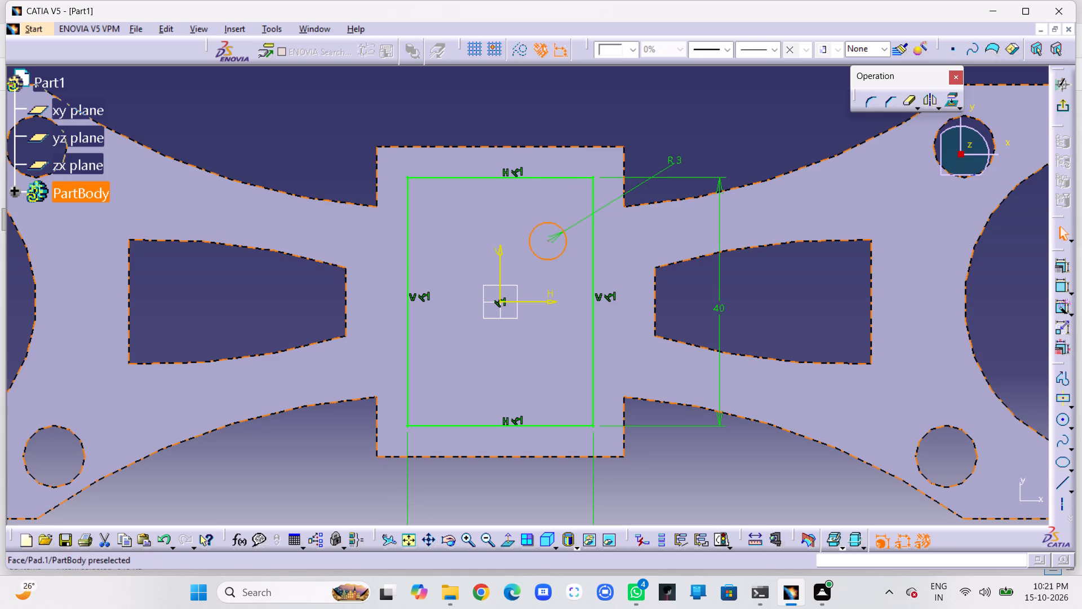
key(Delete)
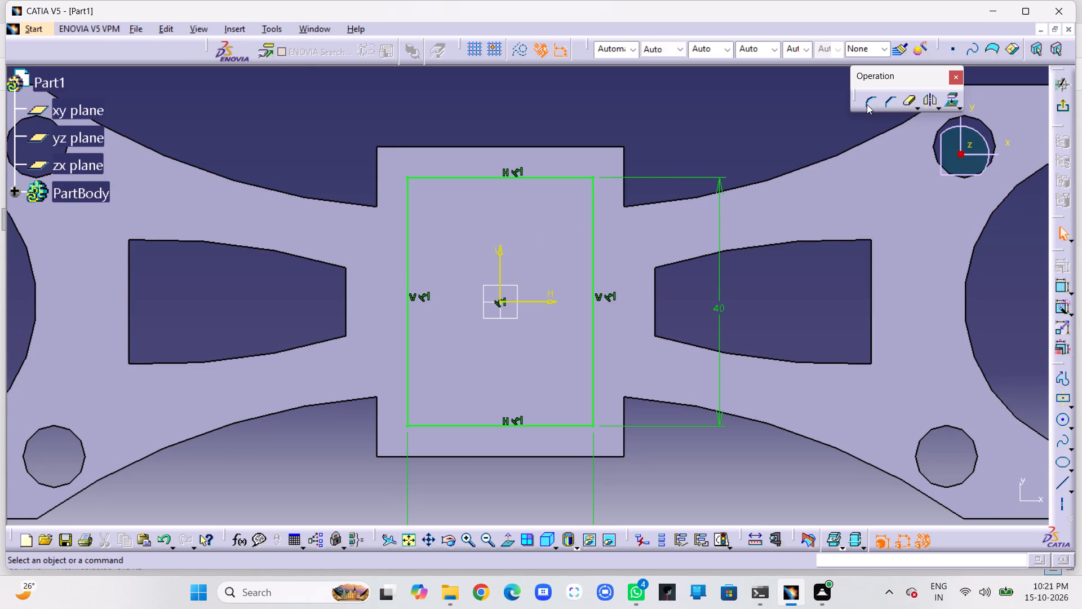
Round the centered rectangle's corner in the positive H, positive V quadrant using Corner, with a 5 mm radius.
click(868, 101)
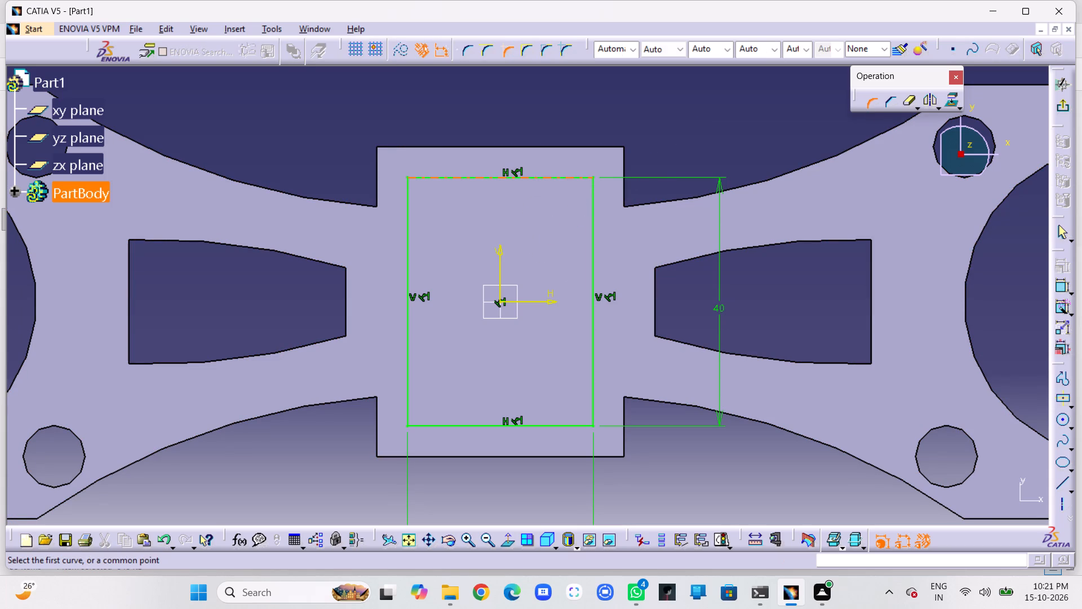
ctrl+click(576, 179)
ctrl+click(596, 200)
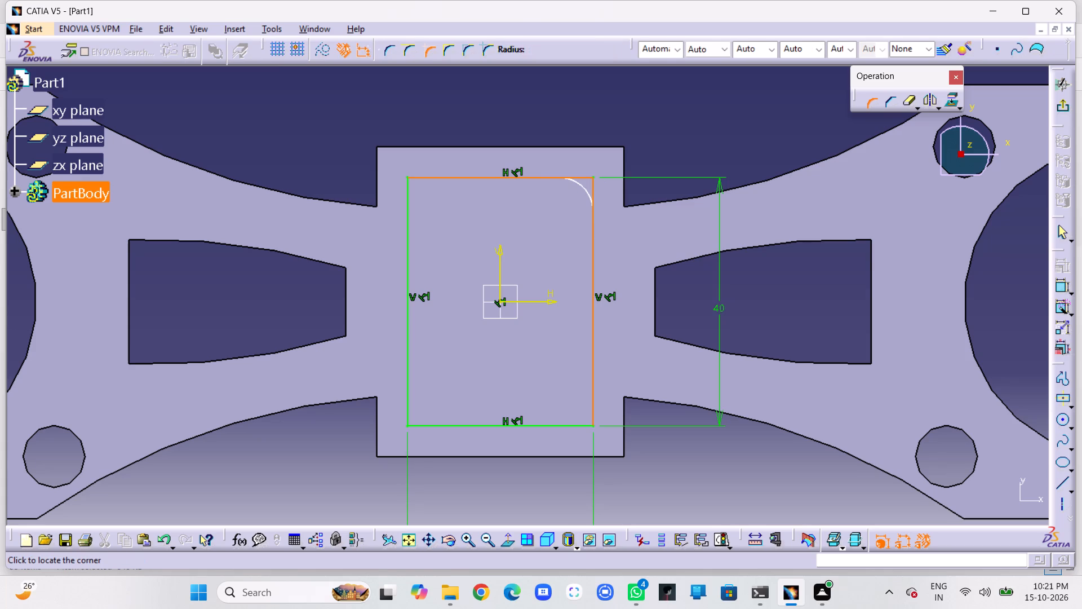
click(586, 189)
double_click(572, 189)
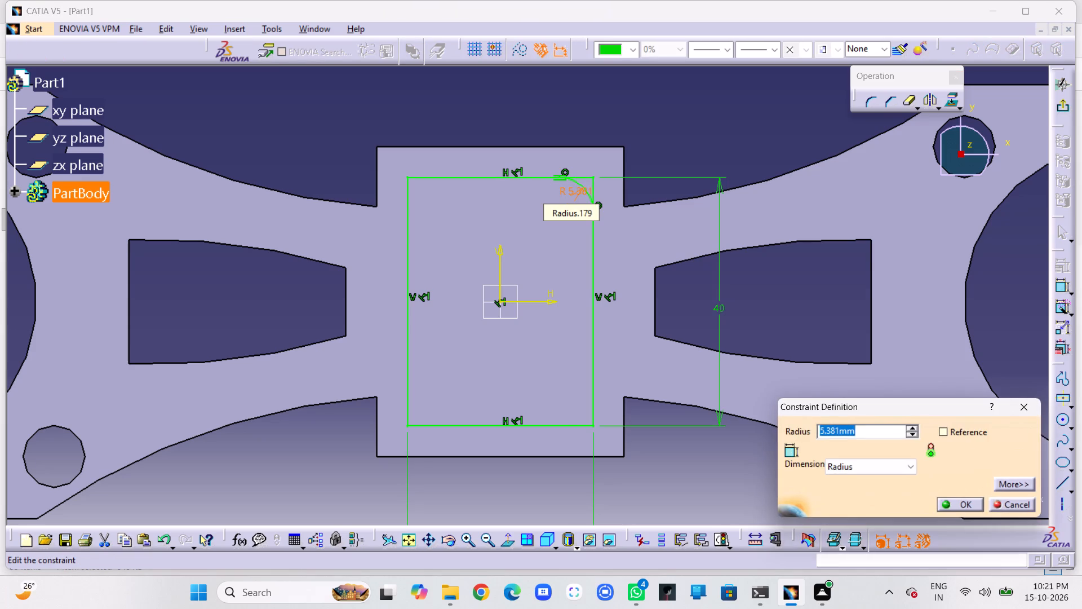
key(5)
key(Return)
click(655, 148)
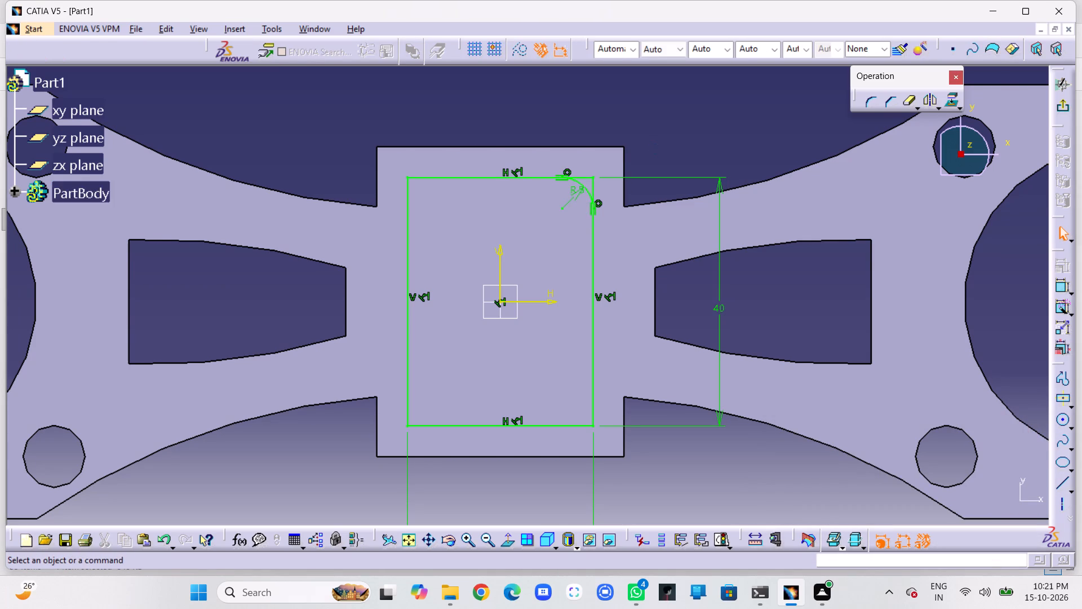
Sketch a circle centered on the rounded corner's arc center and set its radius to 3 mm.
click(1063, 417)
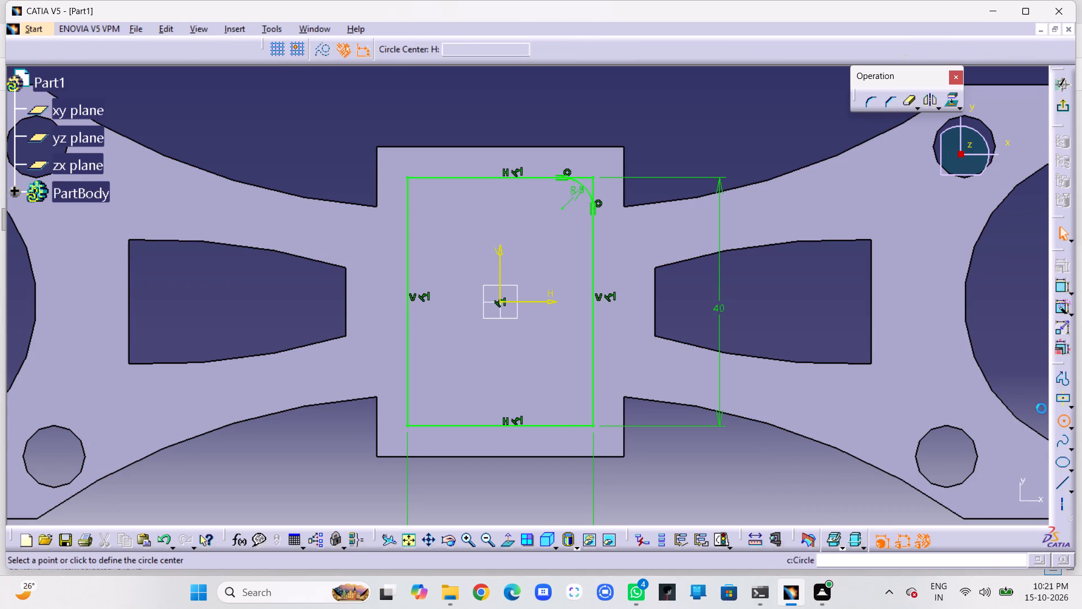
click(562, 208)
click(569, 230)
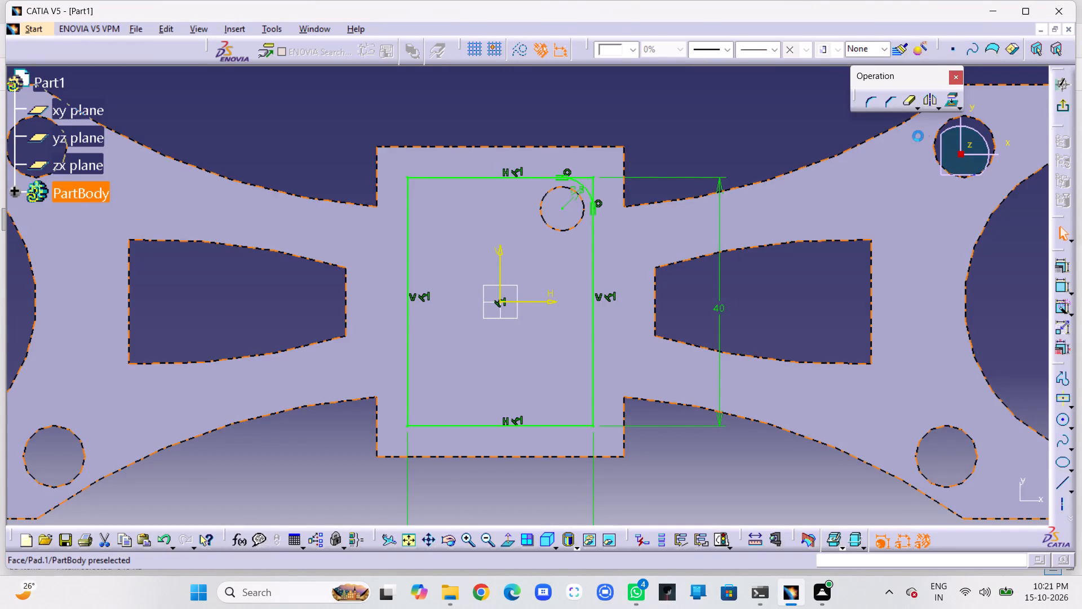
click(1059, 287)
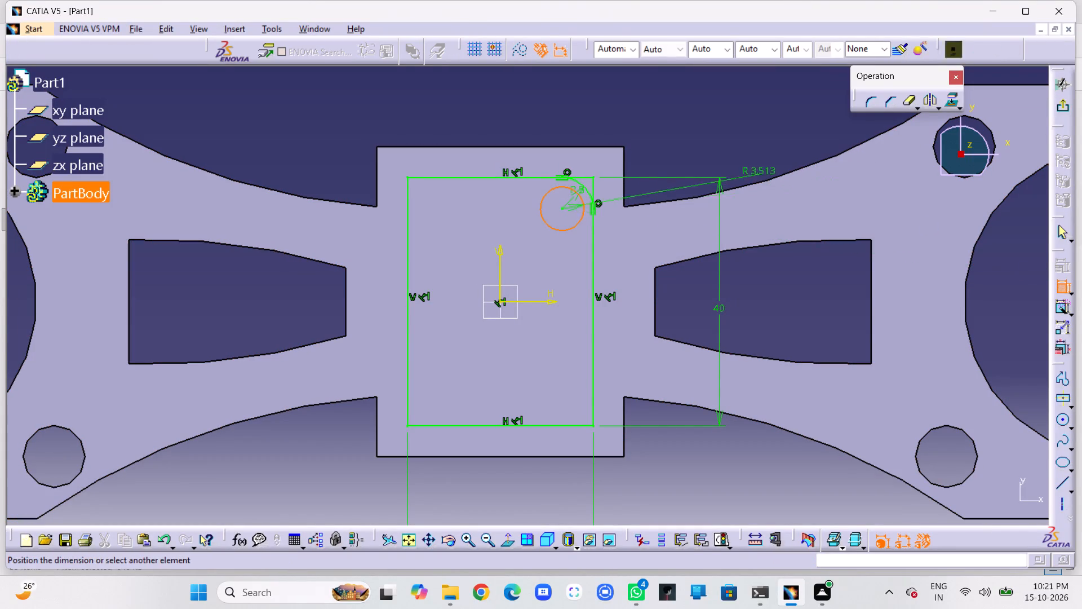
click(670, 133)
double_click(679, 127)
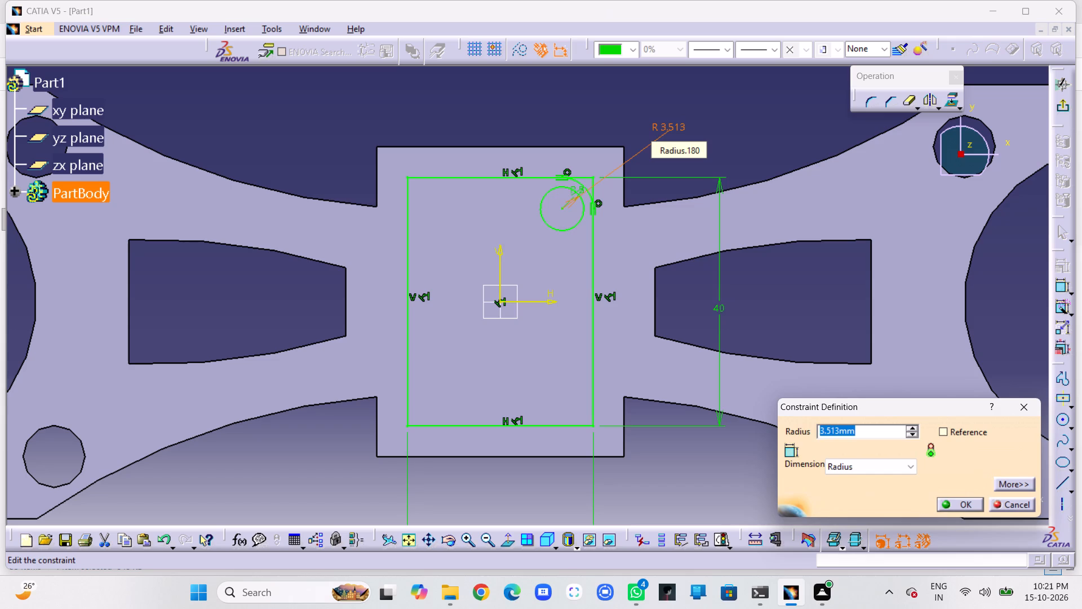
key(3)
key(Return)
click(746, 113)
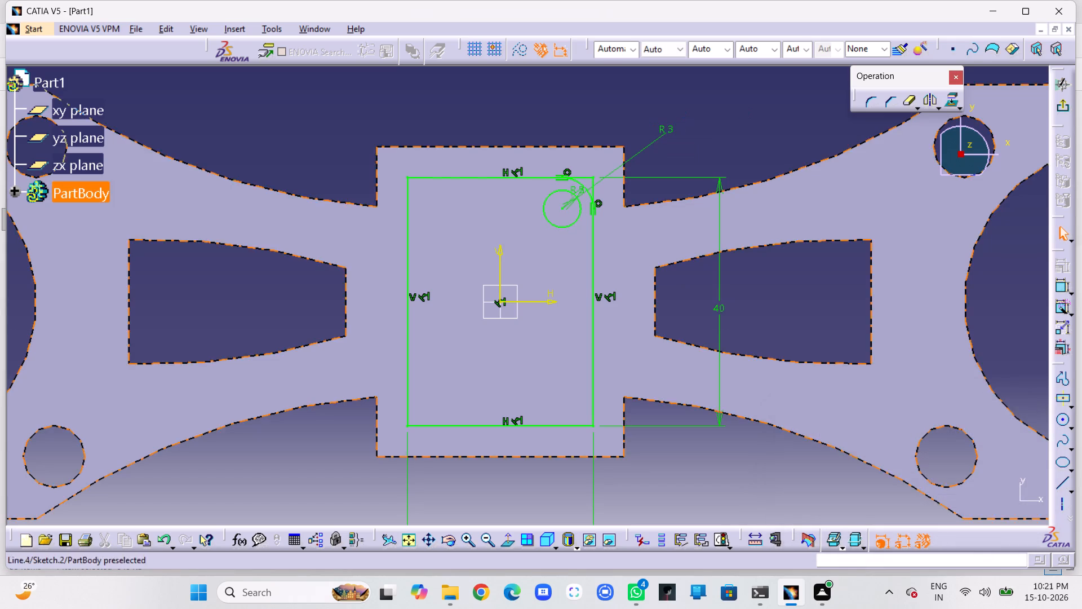
Delete the R5 corner arc from the rectangle.
click(582, 181)
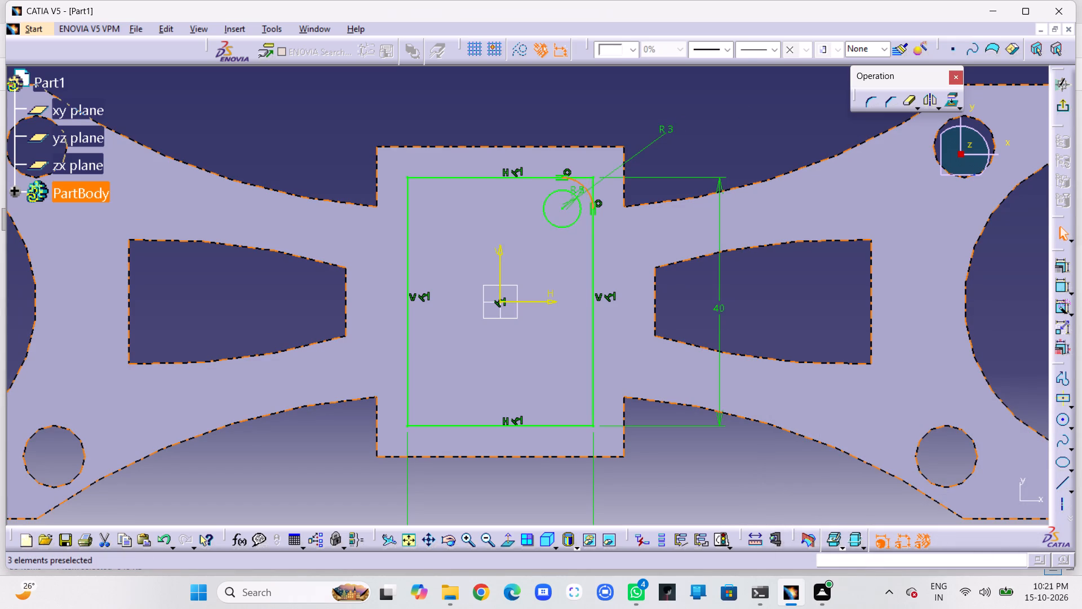
key(Delete)
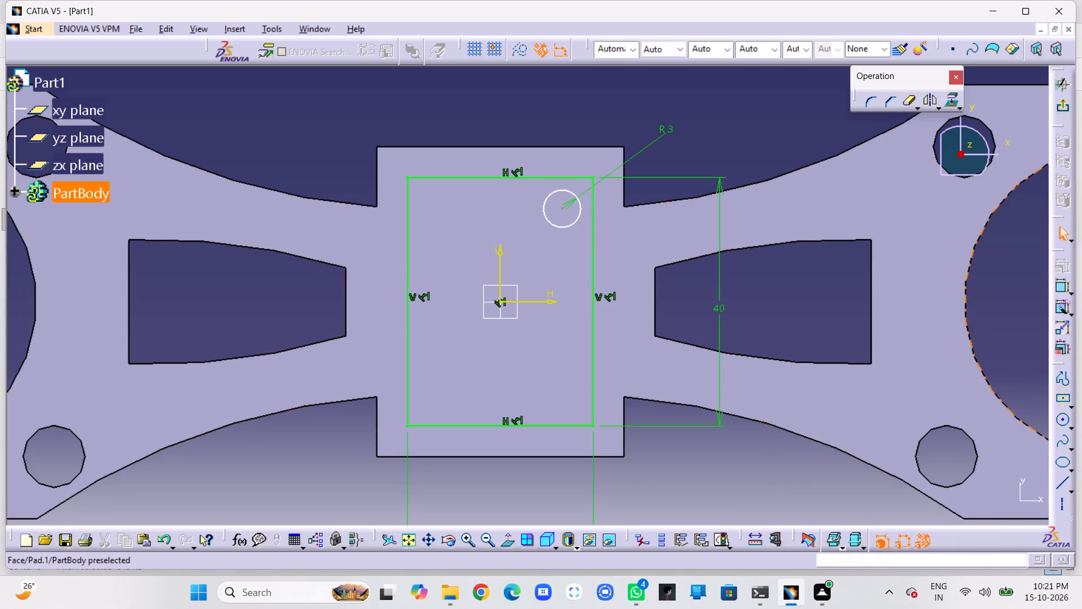
Dimension the R3 circle's center from the rectangle's upper horizontal edge and from its positive-H vertical edge.
click(1062, 289)
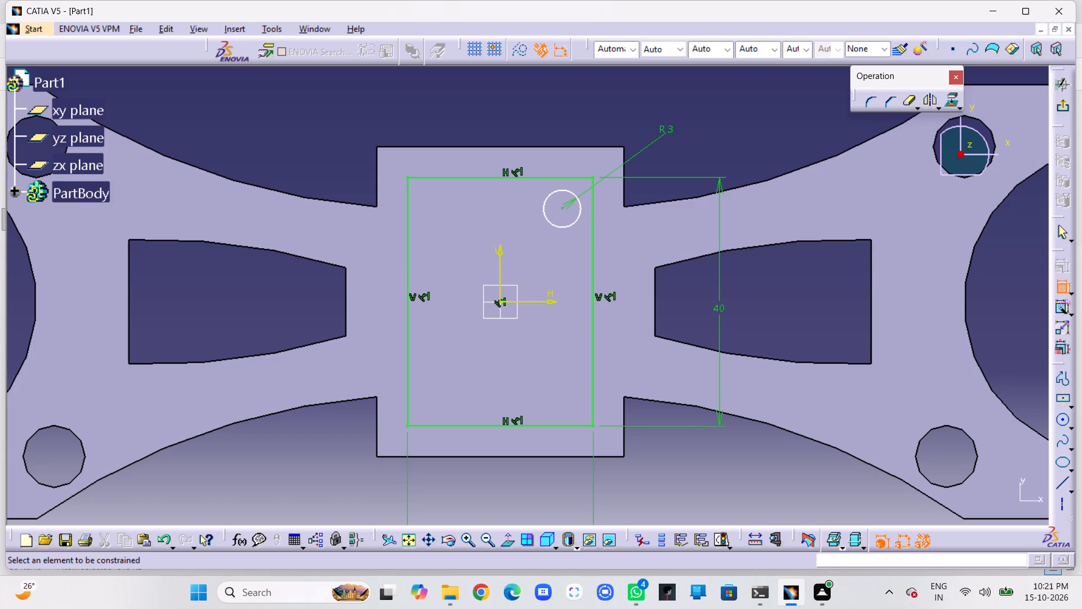
click(561, 210)
click(570, 178)
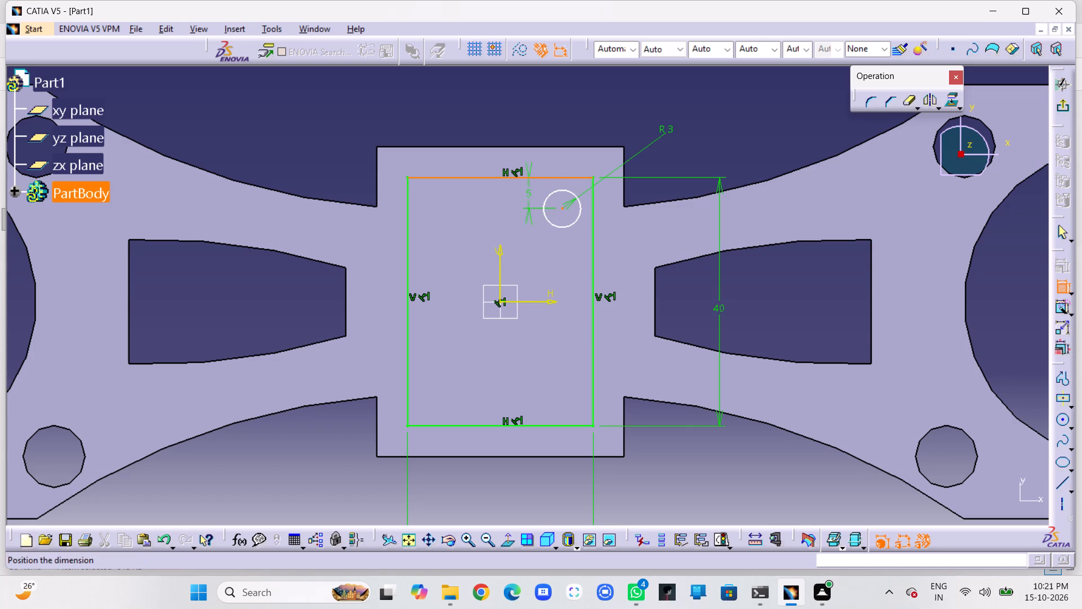
click(517, 199)
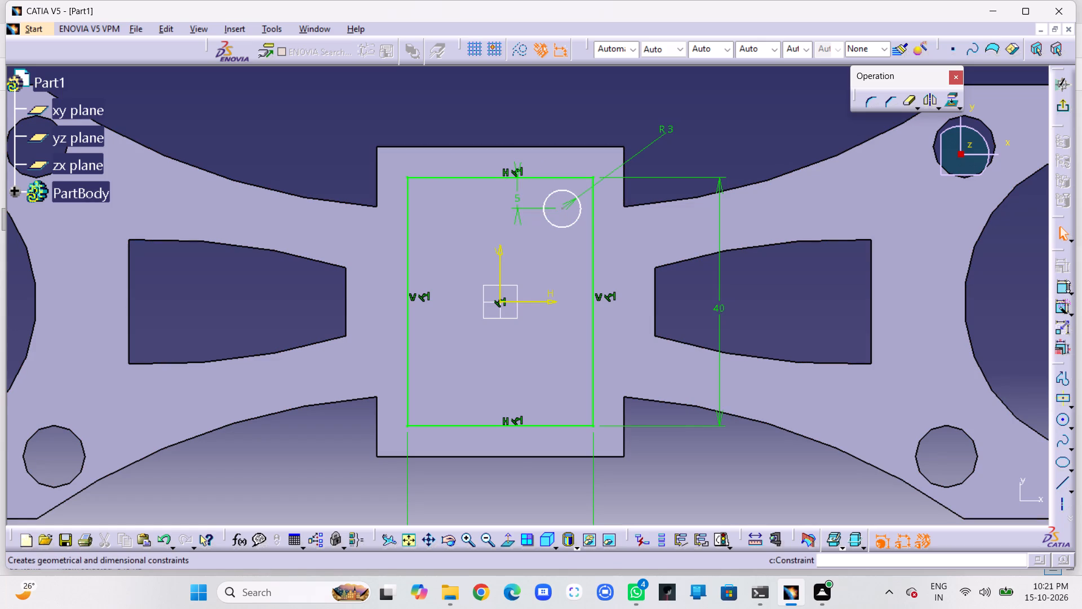
click(1068, 286)
click(1061, 285)
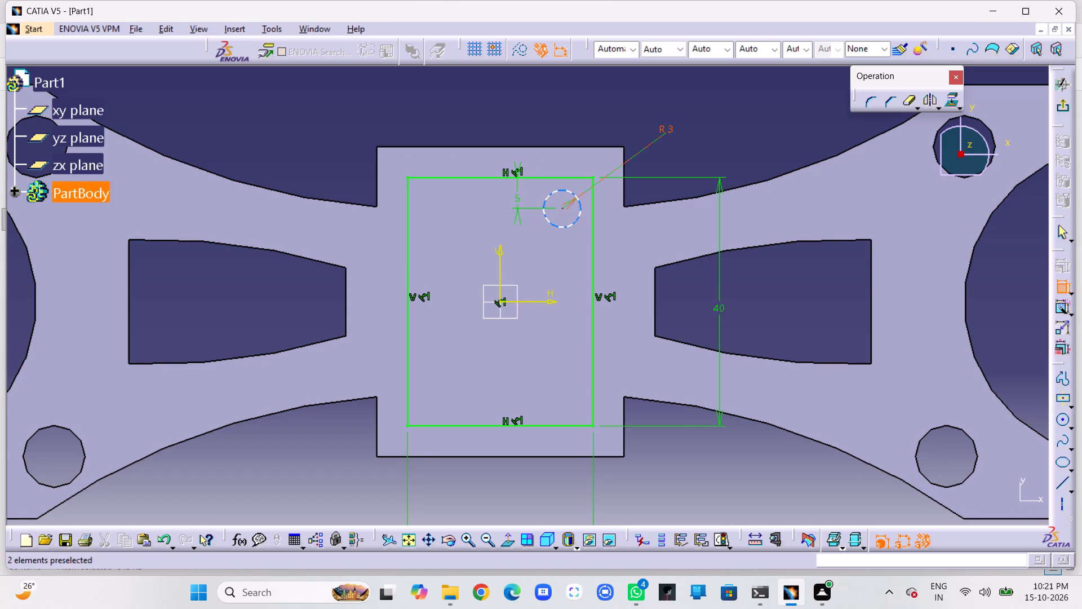
click(563, 209)
click(595, 223)
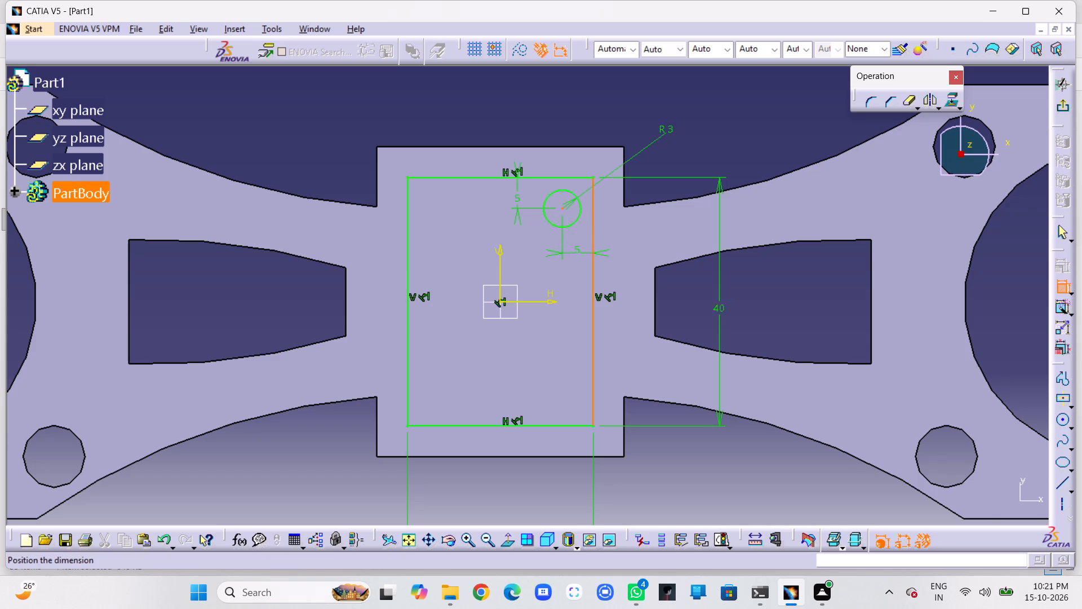
click(578, 251)
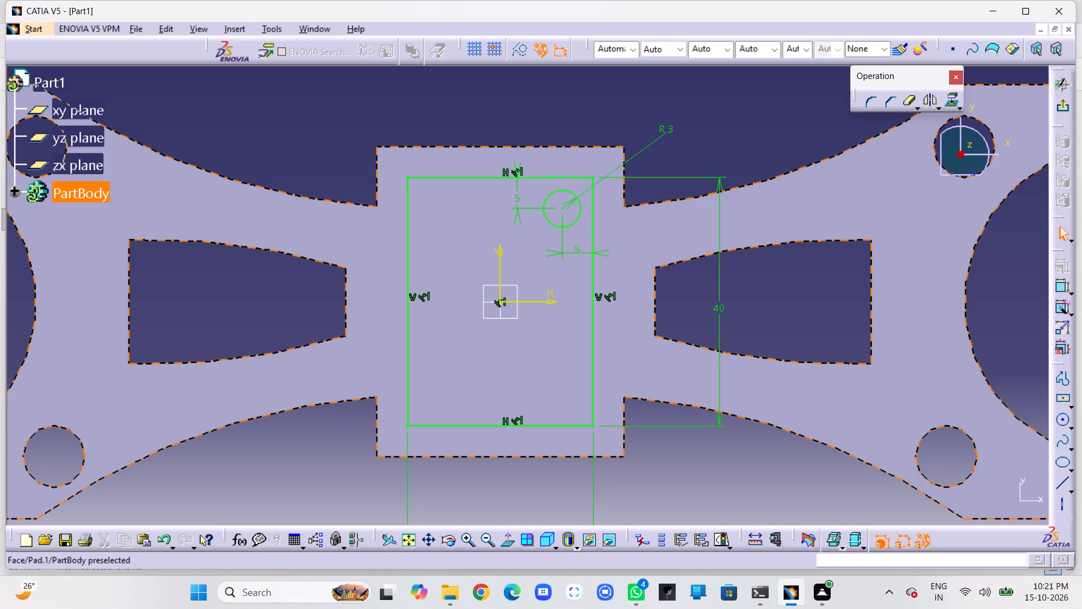
Sketch a second circle directly below the first, near the positive H, negative V corner, and set its radius to 3 mm.
click(1062, 423)
click(562, 398)
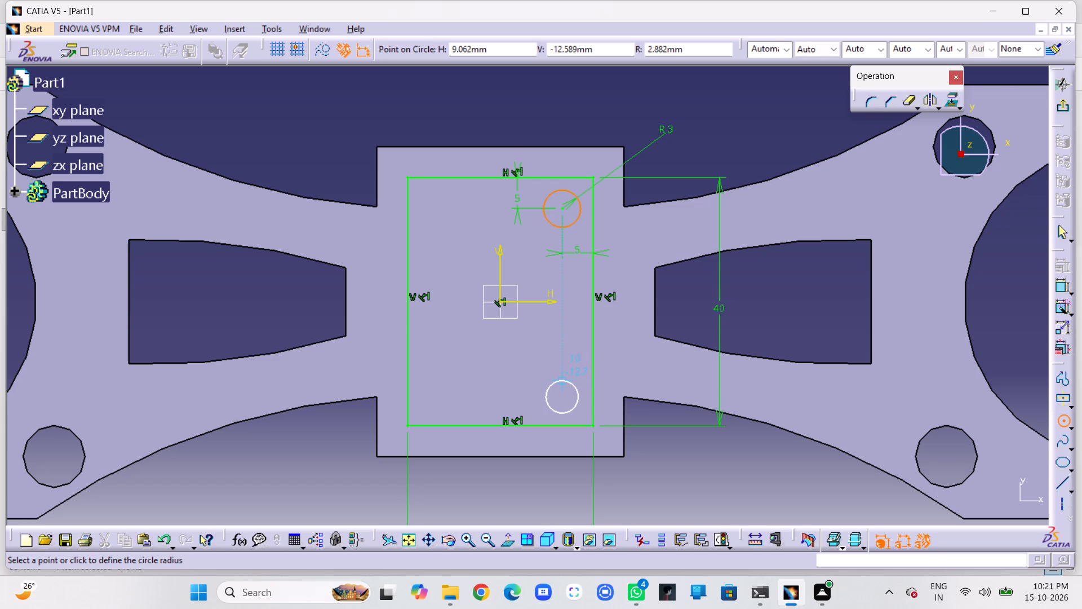
click(560, 382)
click(489, 370)
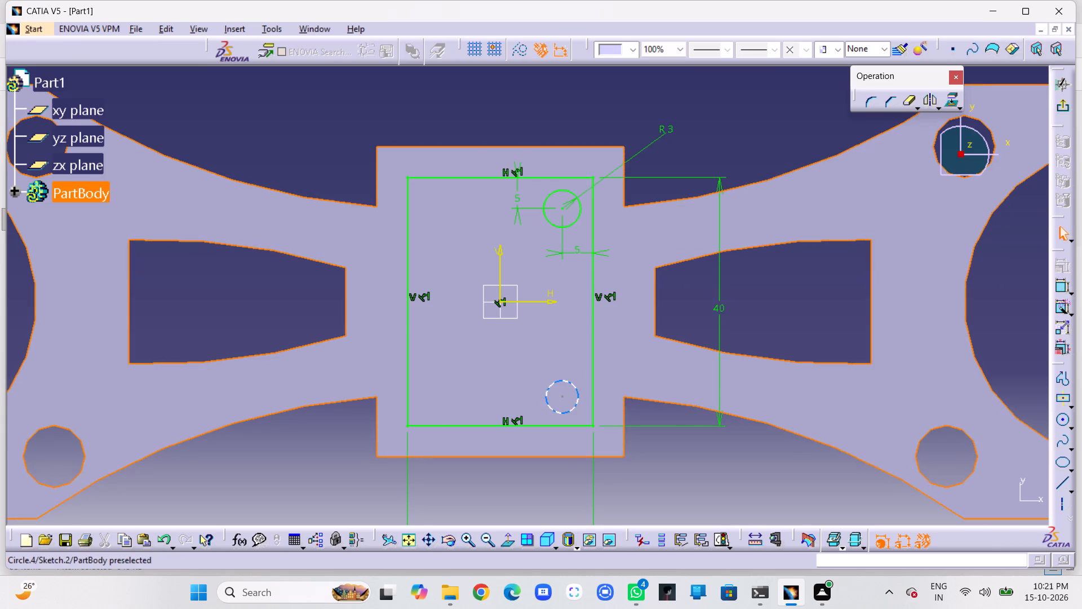
click(574, 408)
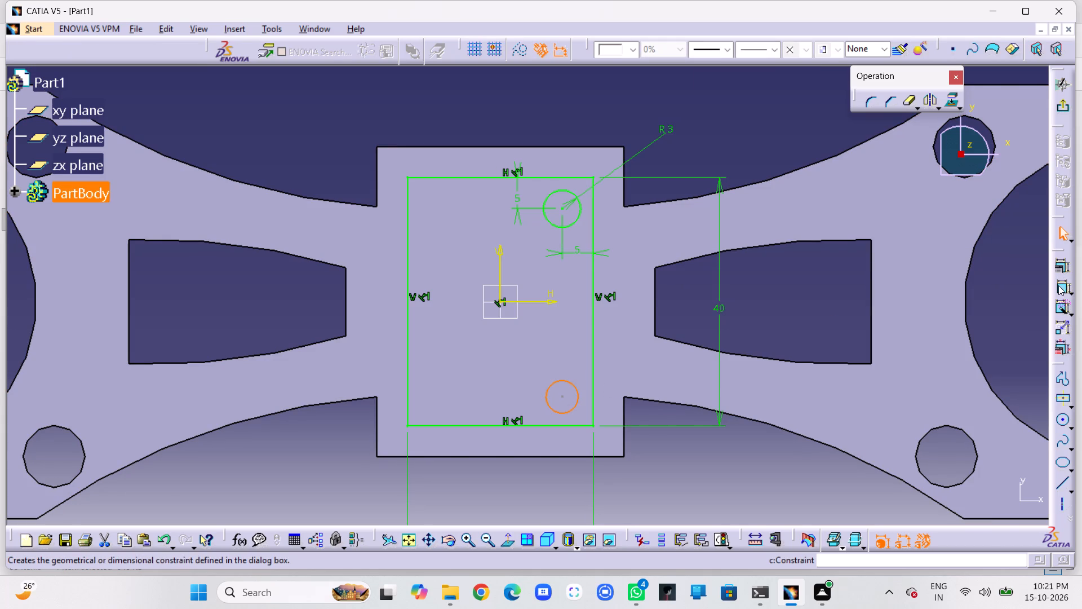
click(1058, 285)
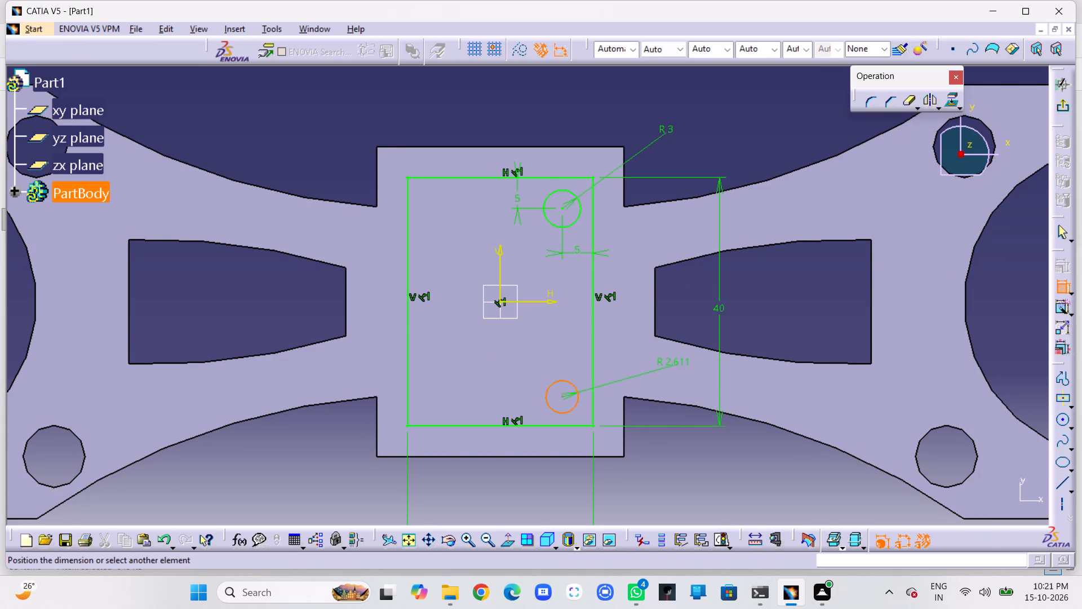
click(674, 365)
double_click(681, 360)
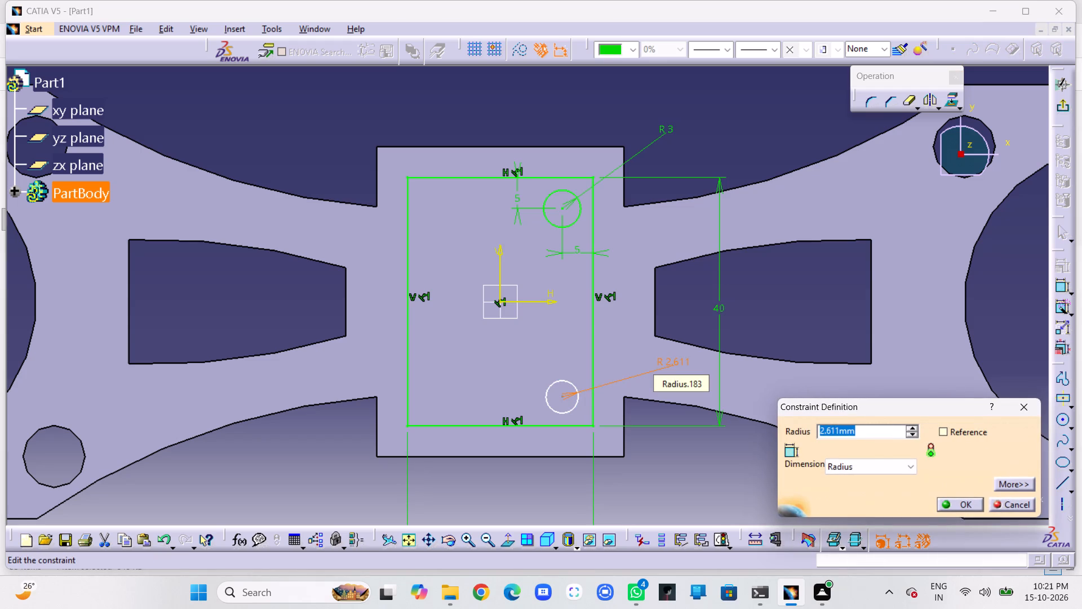
key(3)
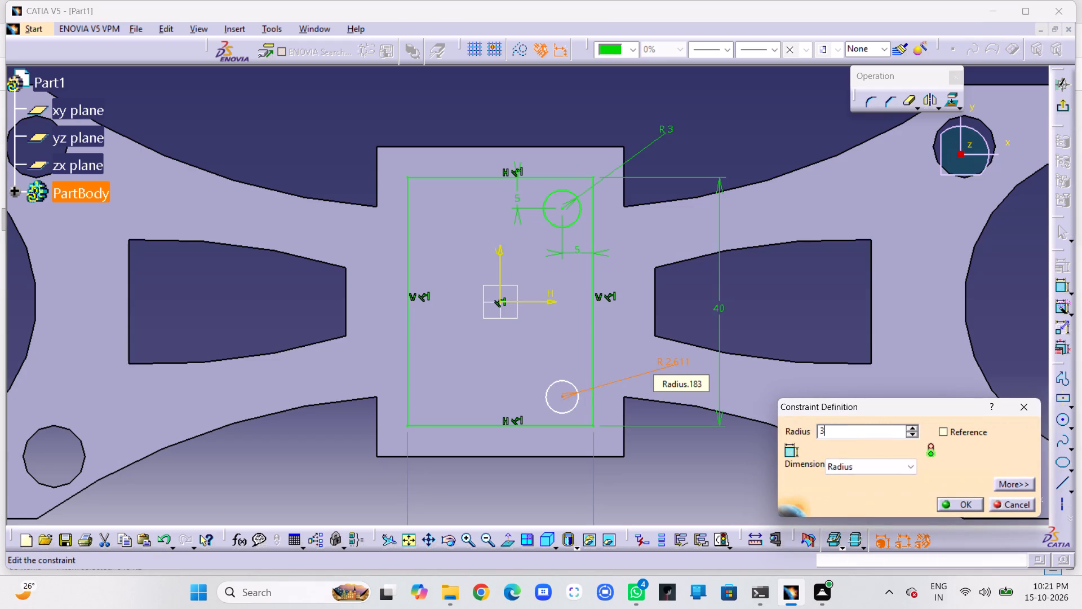
key(Return)
click(796, 321)
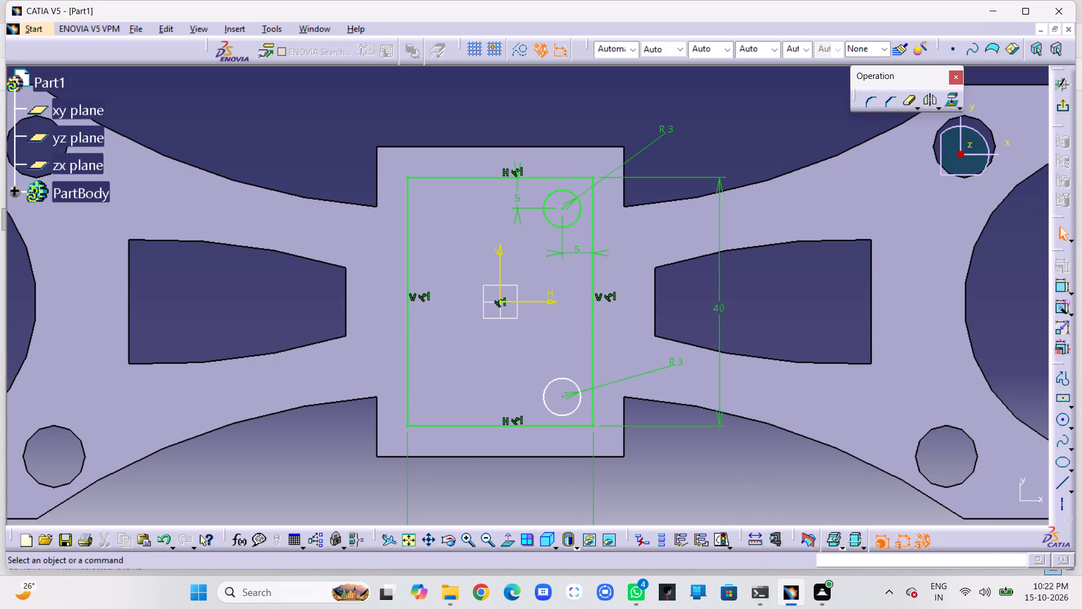
Sketch a third circle near the rectangle's negative H, negative V corner and set its radius to 3 mm.
click(1065, 416)
click(450, 398)
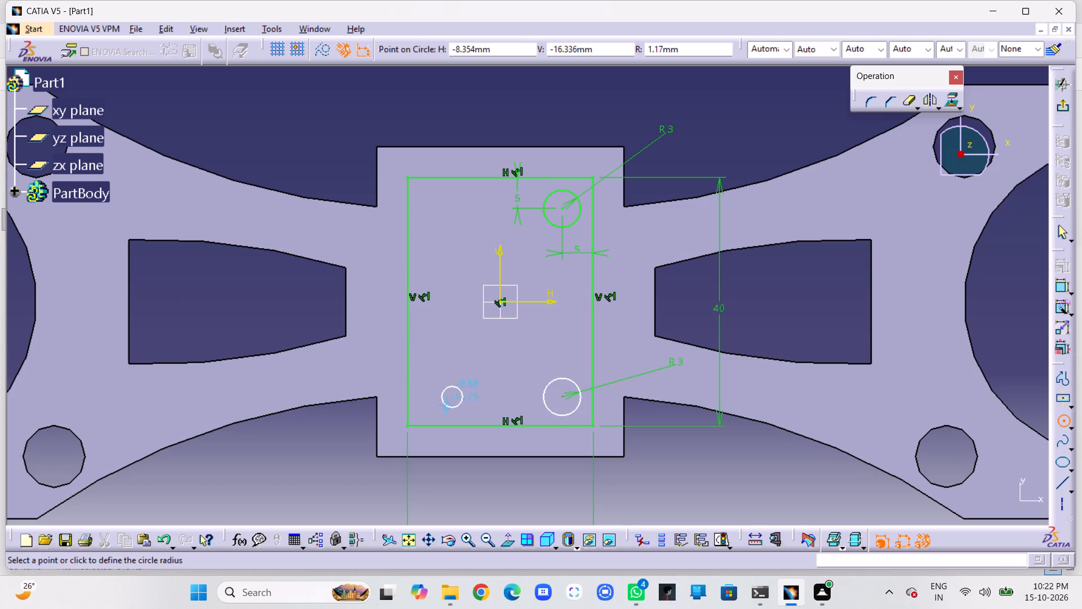
click(444, 413)
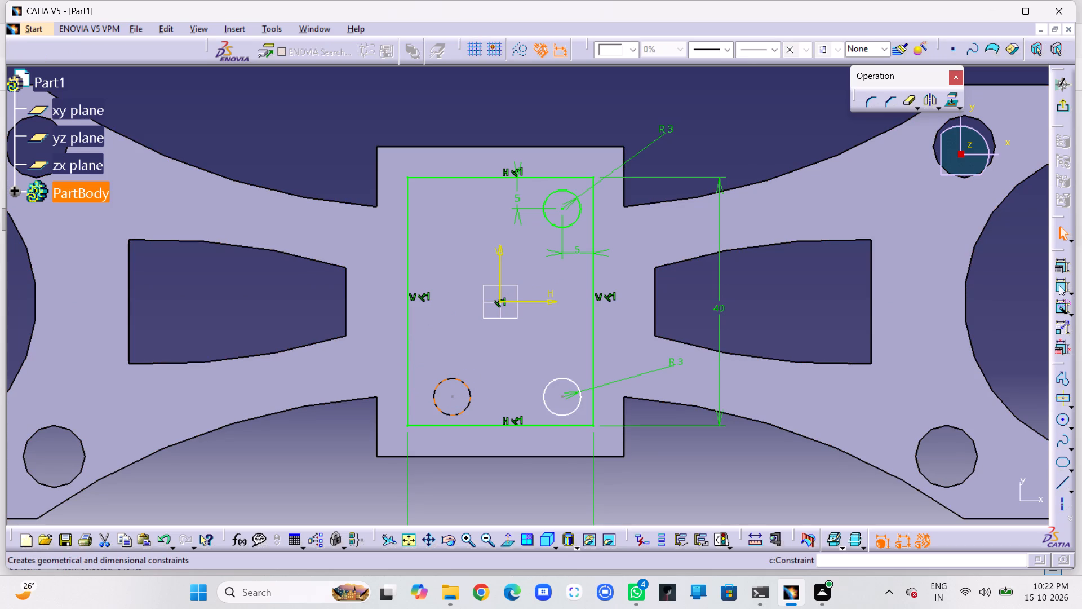
drag(1063, 290, 1052, 288)
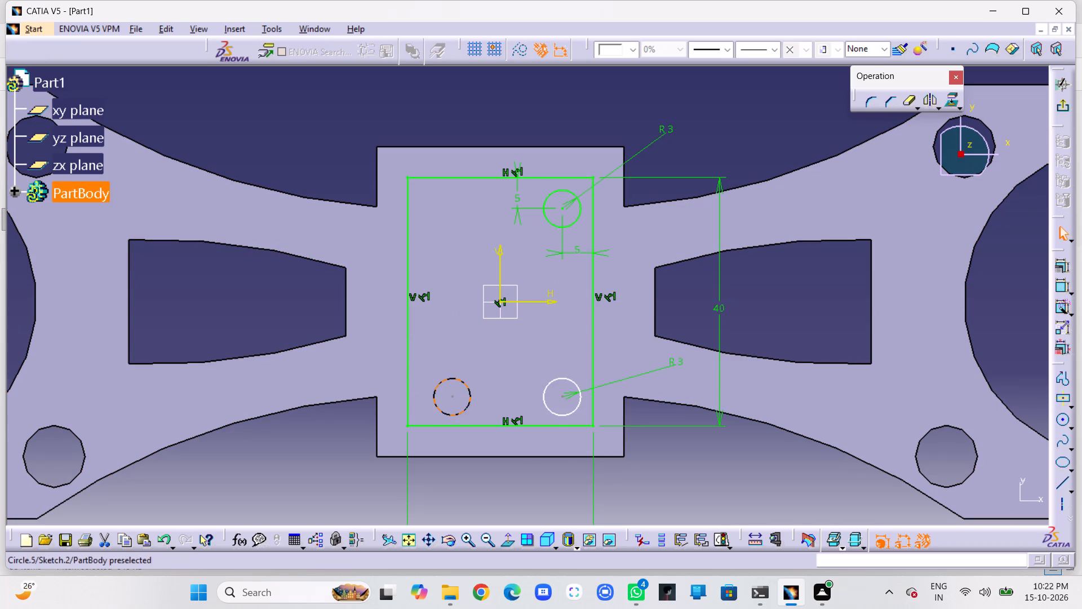
click(442, 381)
click(1058, 283)
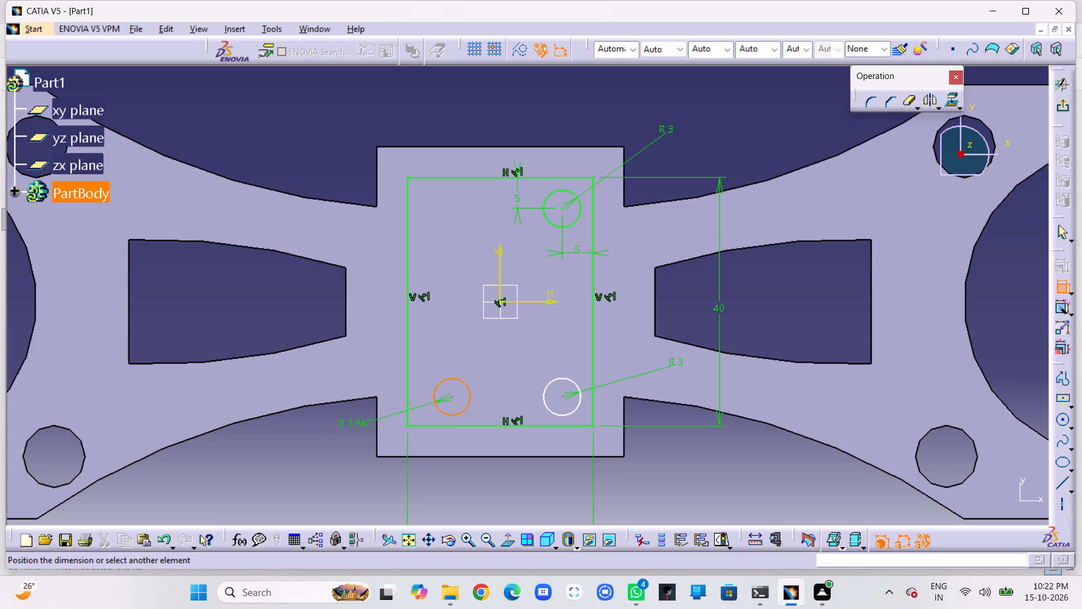
click(342, 435)
double_click(340, 429)
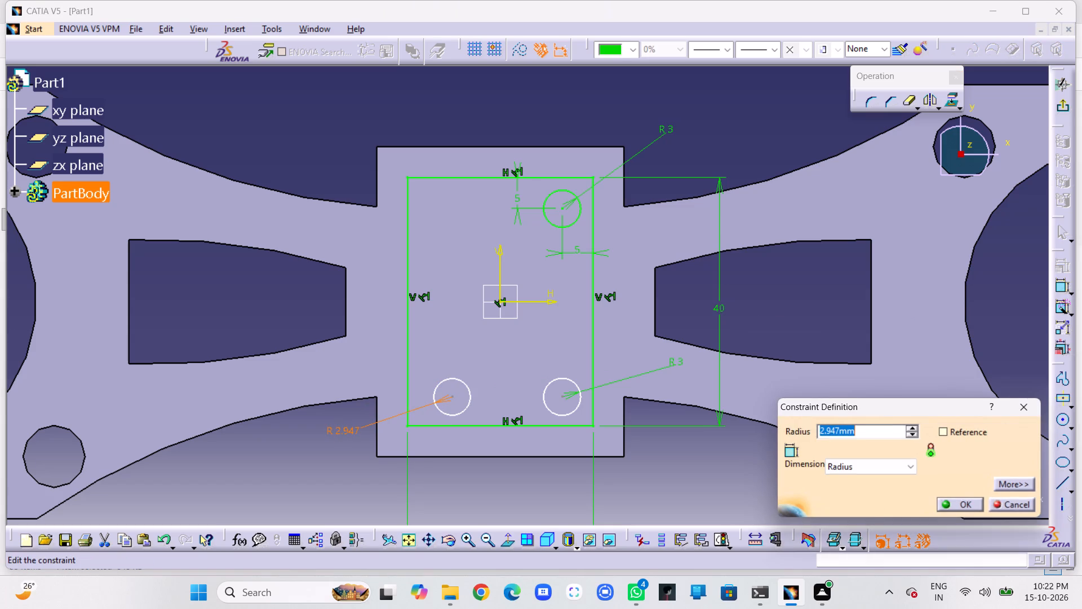
key(3)
key(Return)
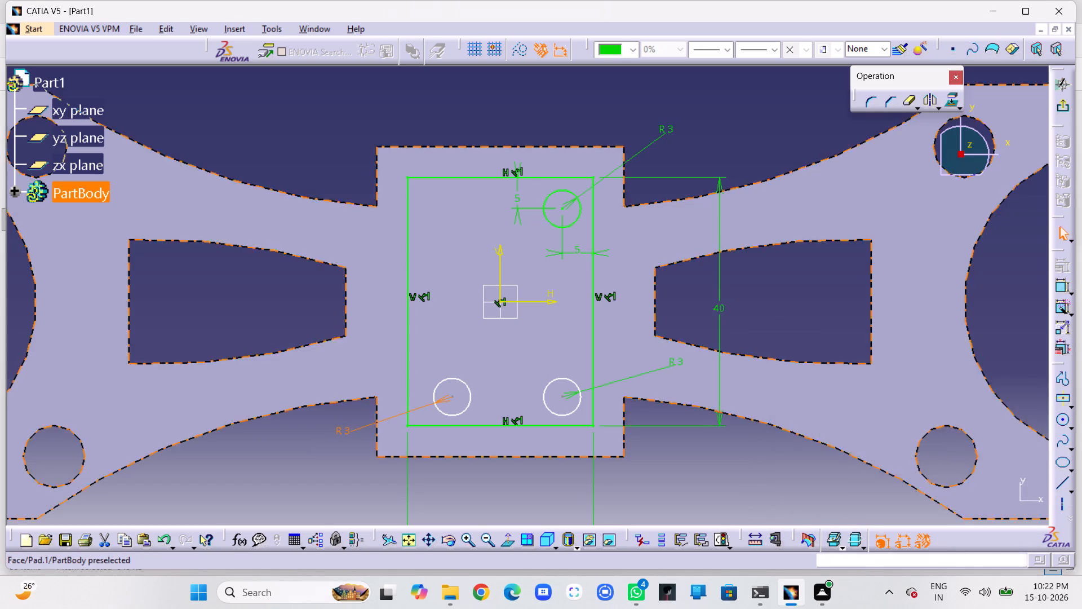
click(975, 289)
click(1055, 288)
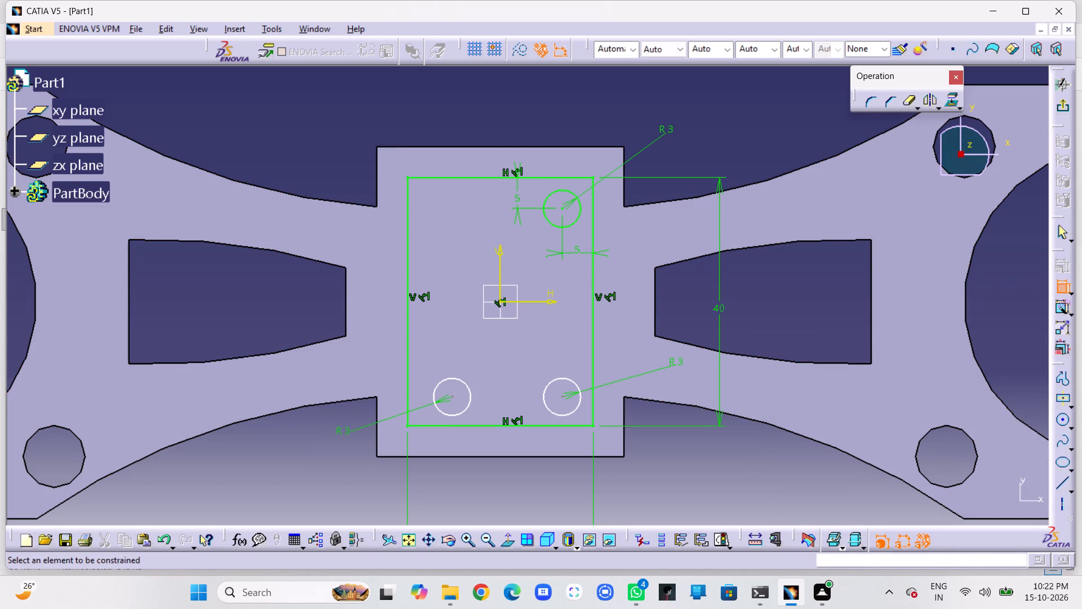
Sketch a fourth circle near the rectangle's negative H, positive V corner, set its radius to 3 mm and shift its center slightly inward.
click(1061, 421)
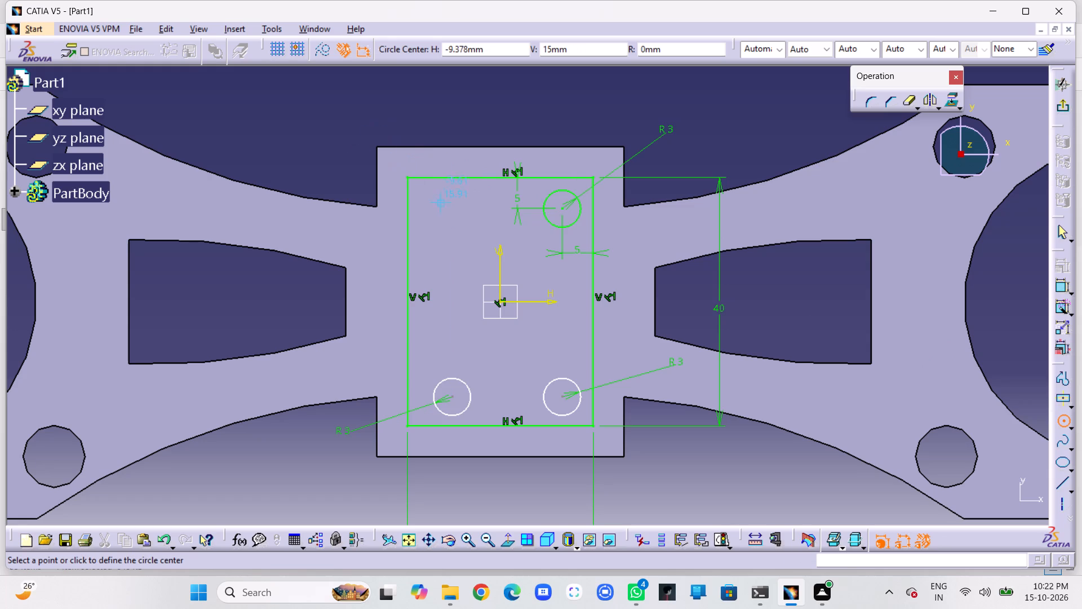
click(427, 209)
click(434, 219)
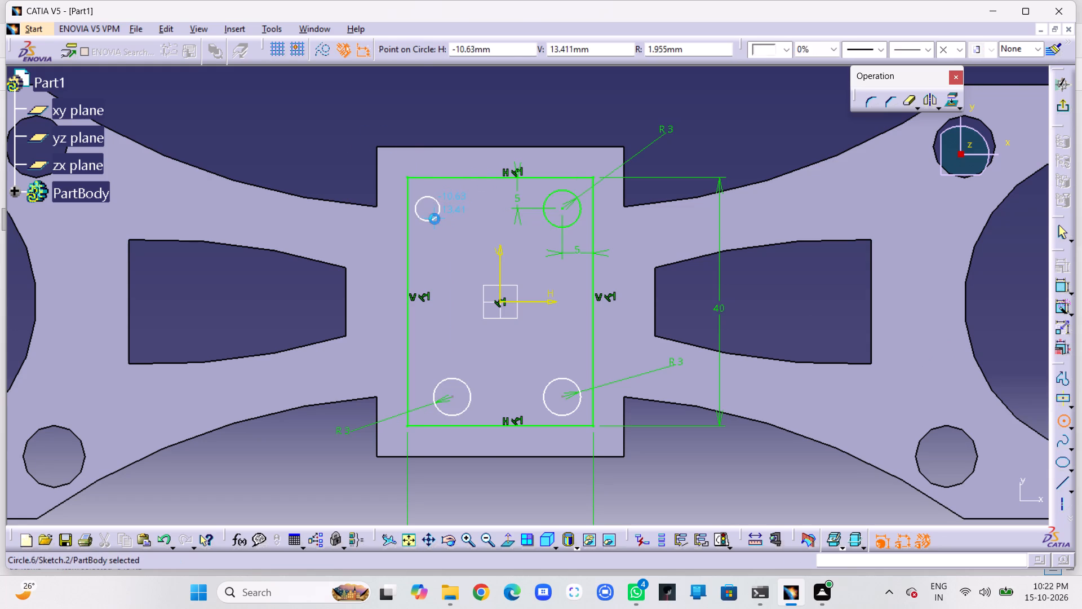
click(1059, 285)
click(338, 149)
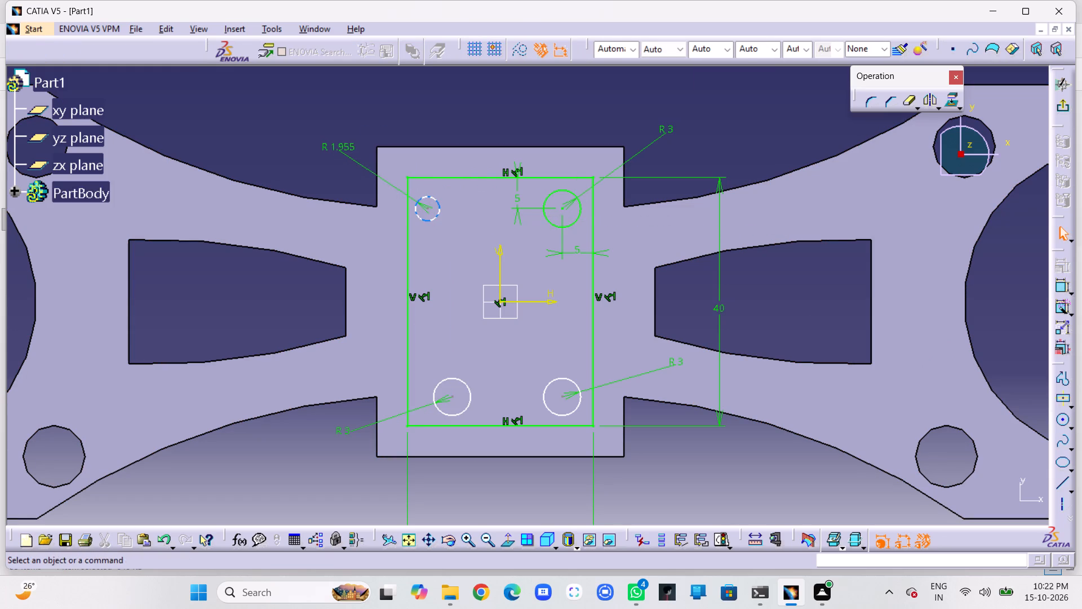
double_click(351, 142)
key(3)
key(Return)
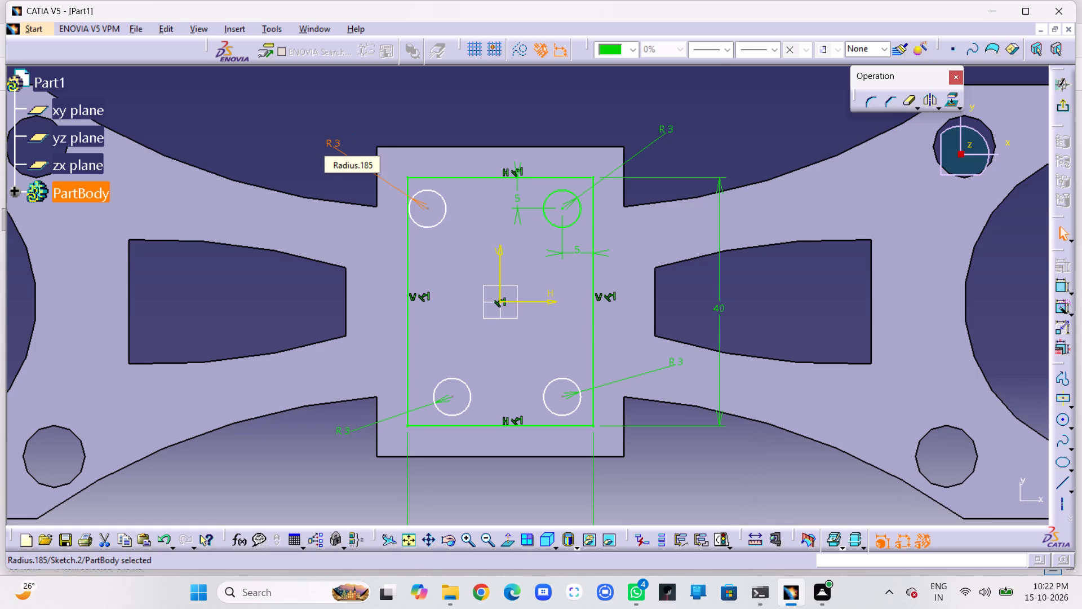
drag(428, 209, 441, 209)
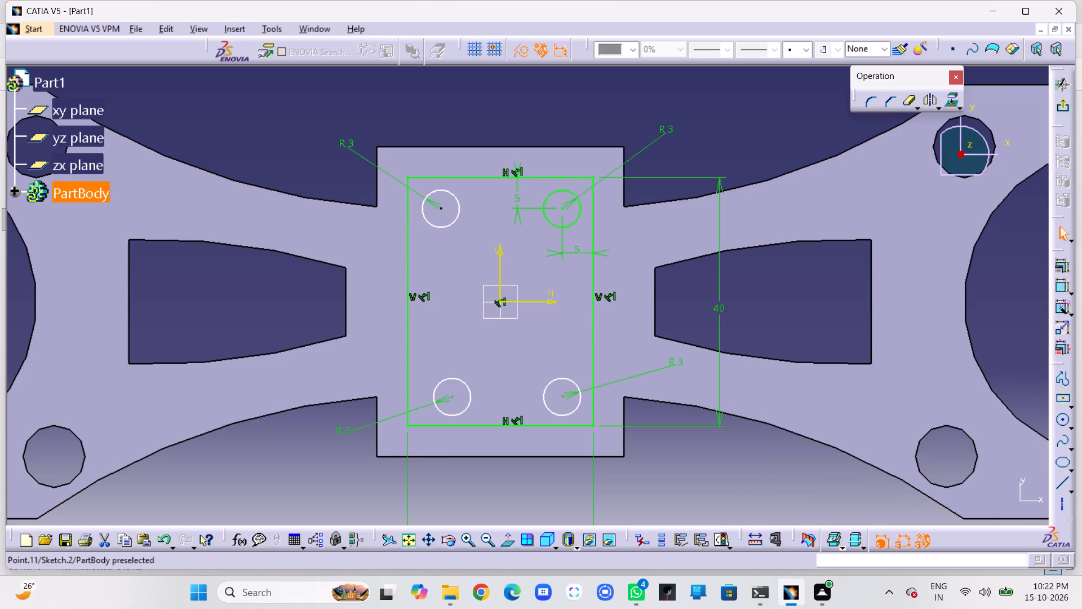
click(464, 207)
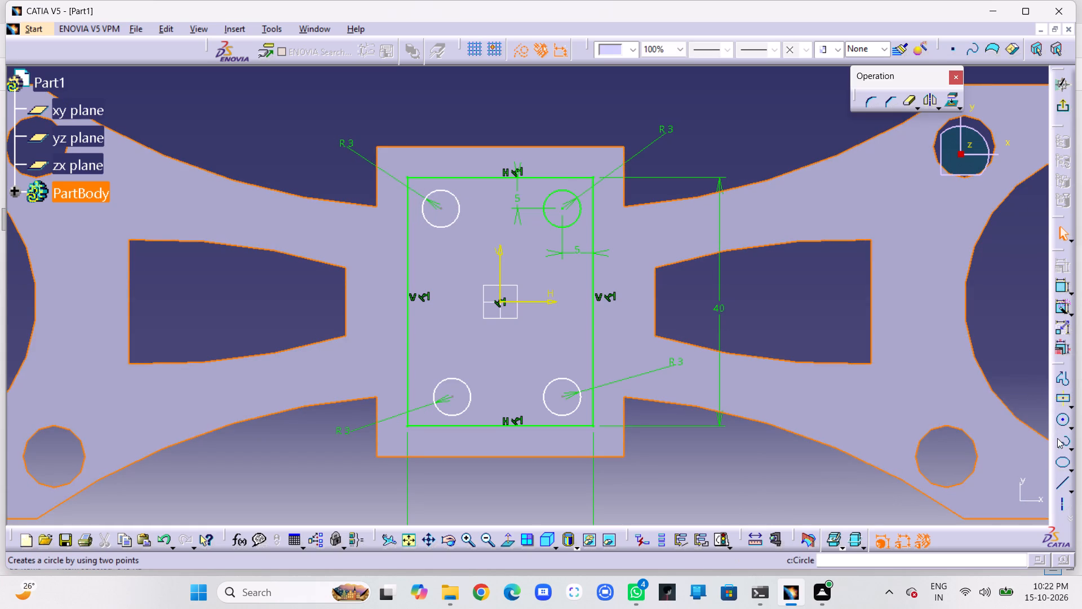
Dimension the fourth circle's center from the rectangle's negative-H vertical edge and set the distance to 5 mm.
click(1058, 289)
click(441, 207)
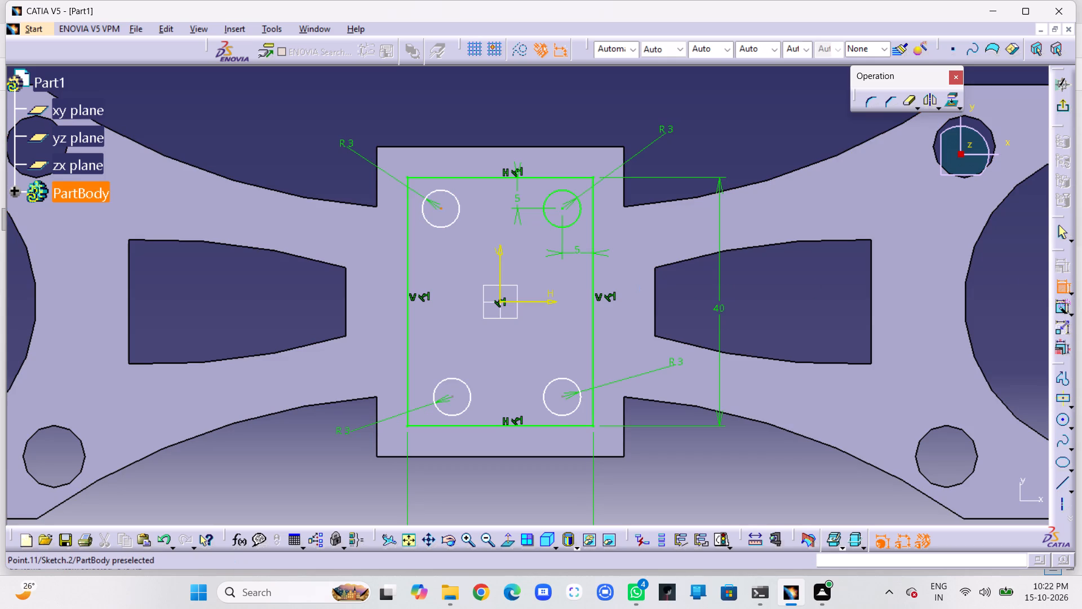
click(409, 223)
click(423, 244)
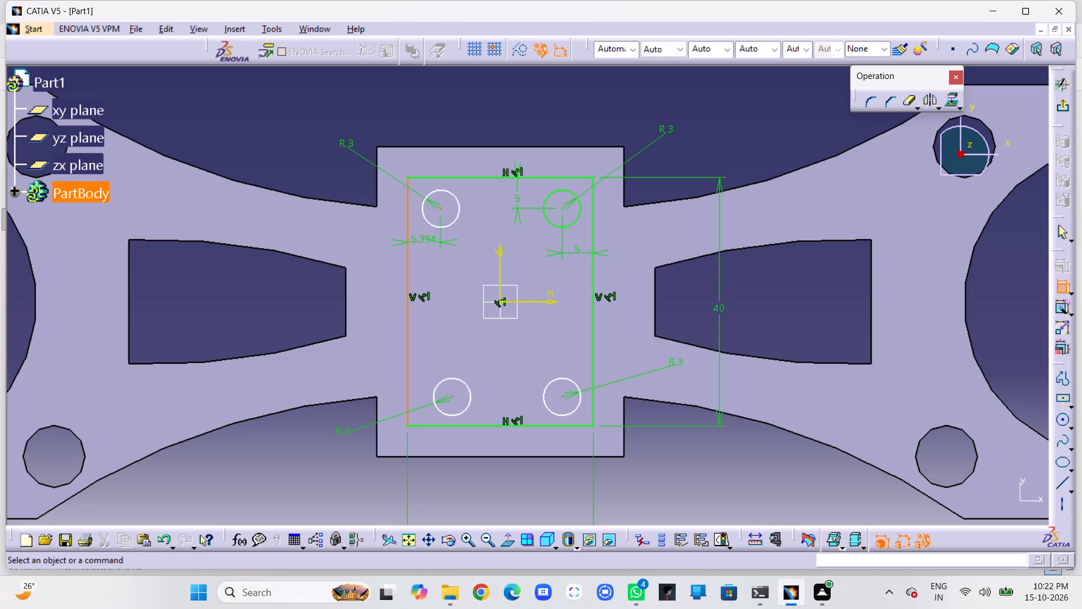
double_click(424, 239)
key(5)
key(Return)
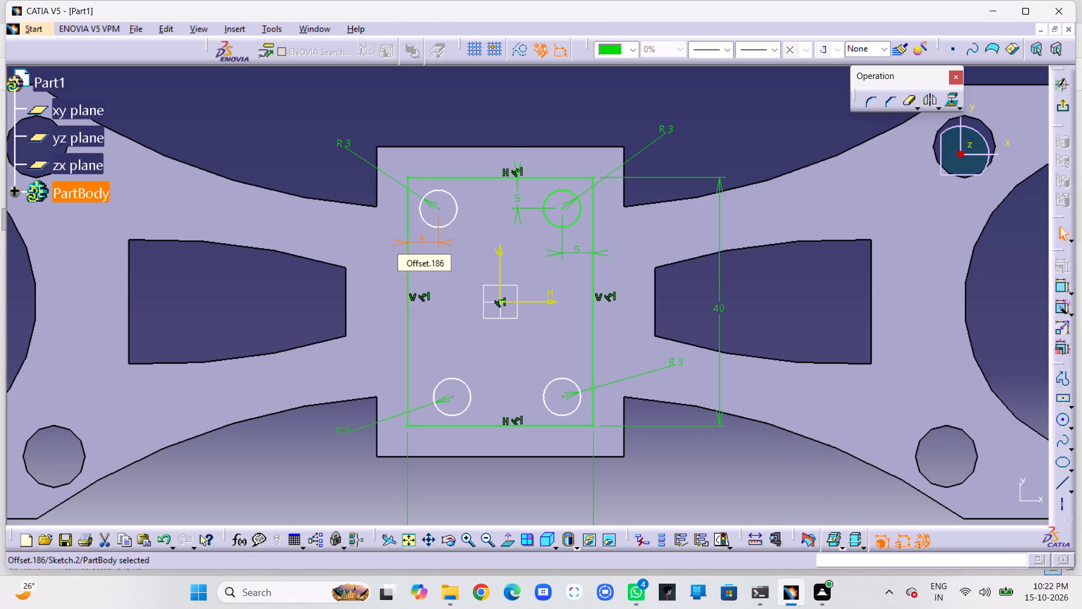
Dimension the fourth circle's center from the rectangle's upper horizontal edge.
drag(1057, 284, 1050, 283)
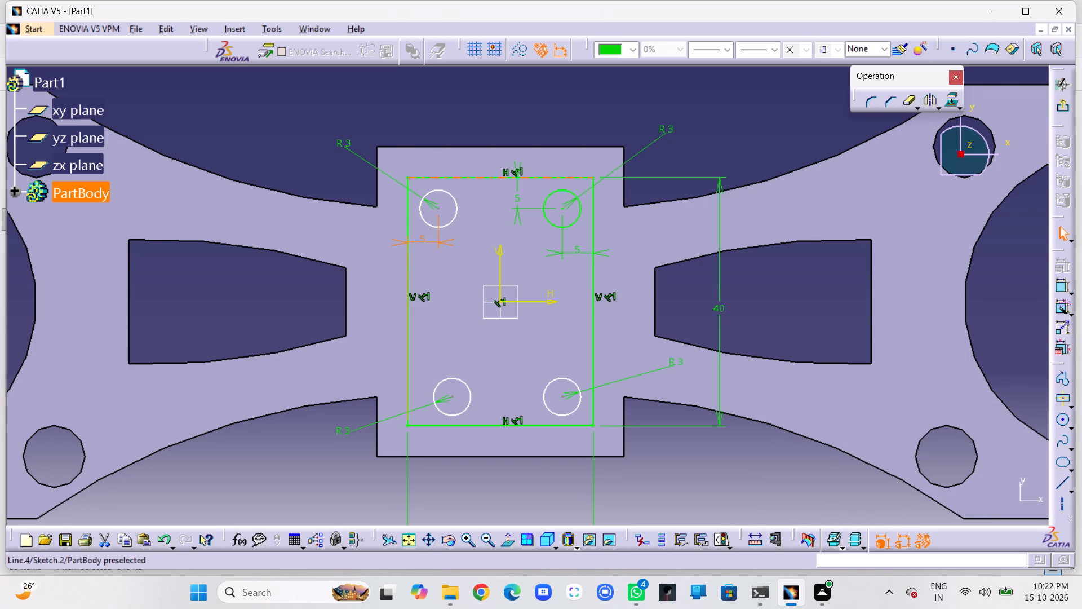
click(437, 208)
click(453, 175)
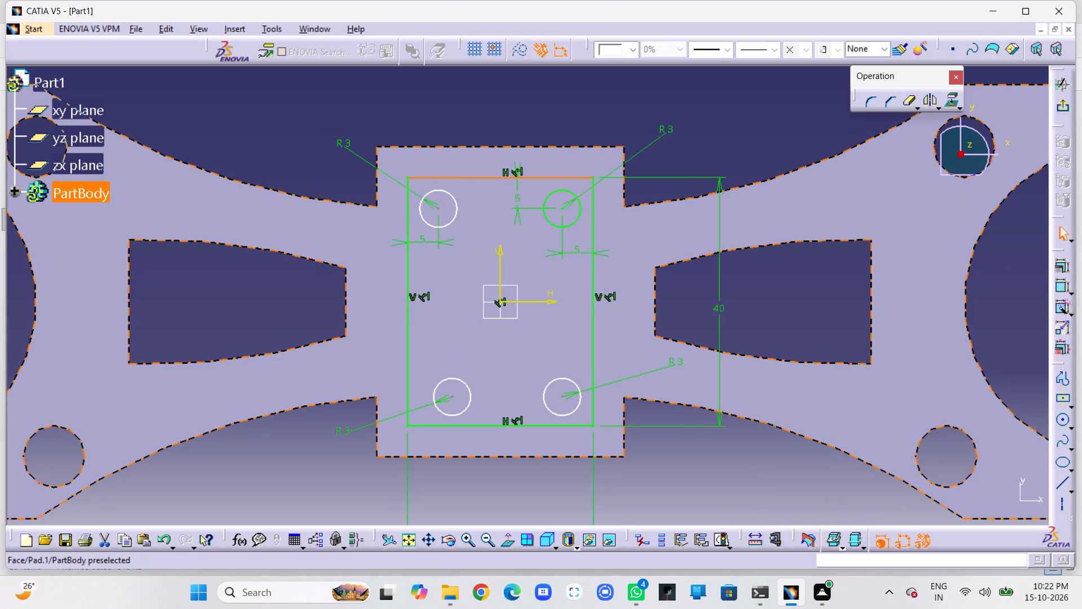
click(440, 209)
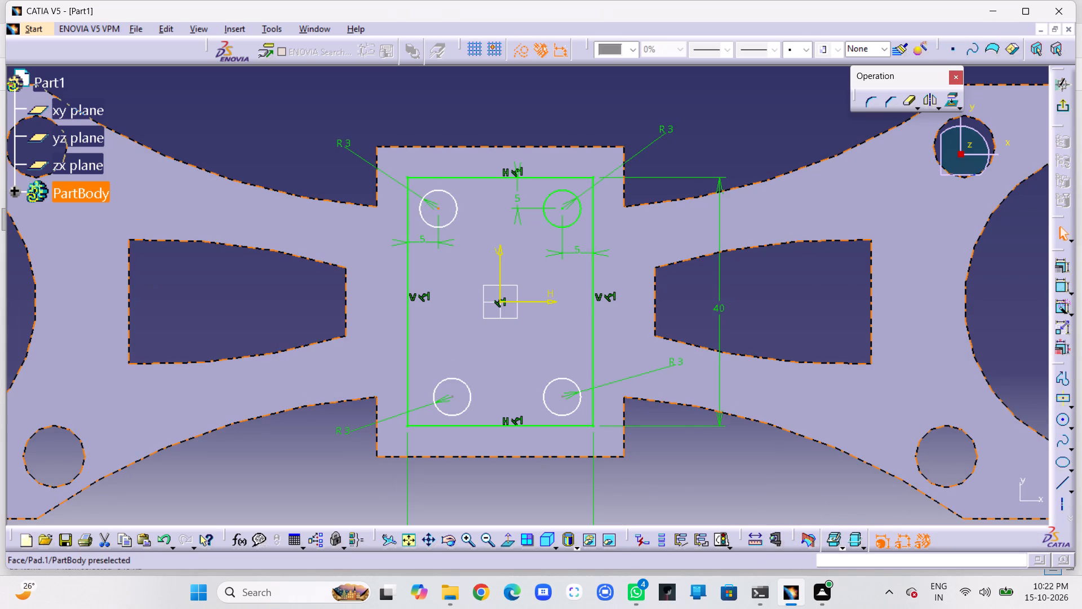
ctrl+click(460, 176)
click(1062, 288)
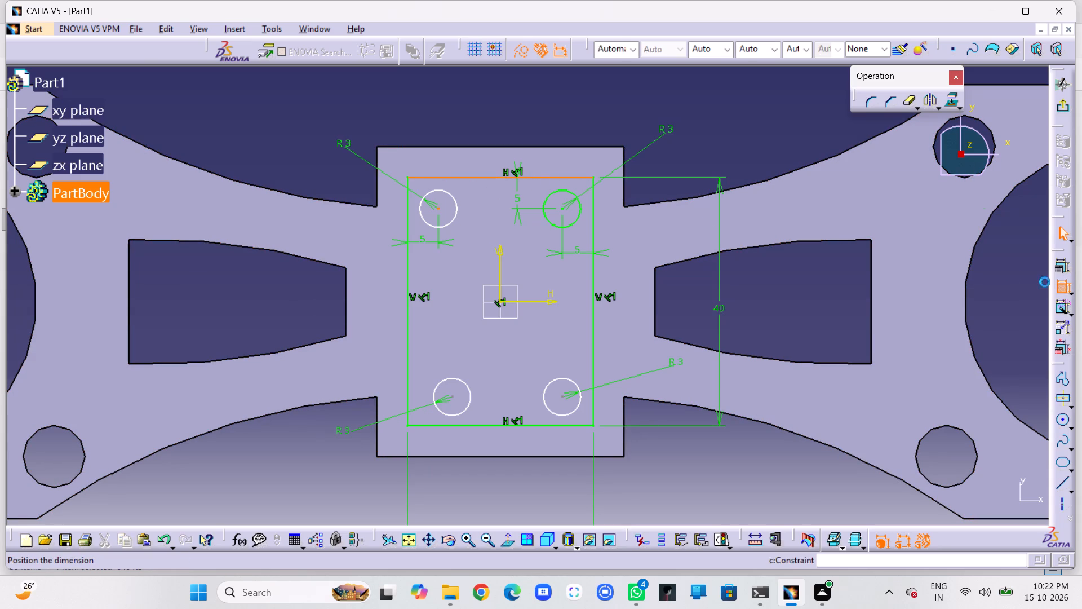
click(471, 196)
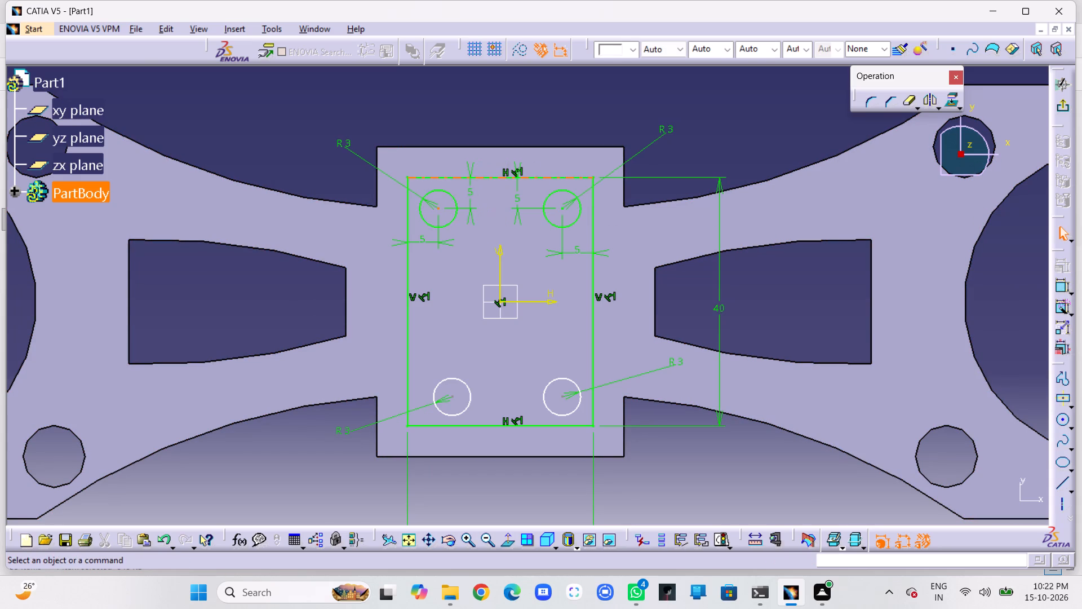
click(484, 193)
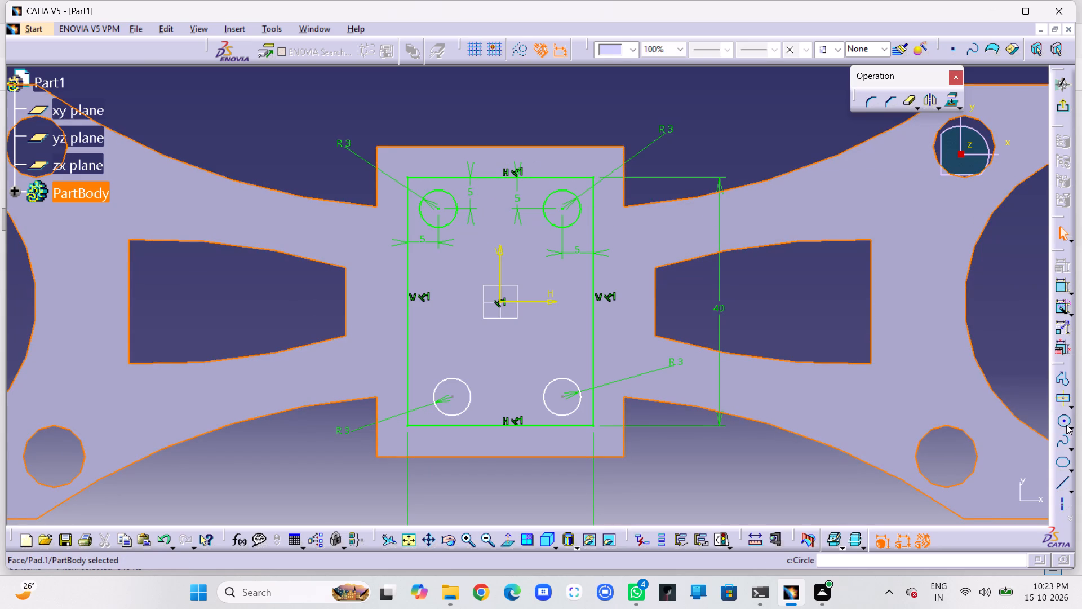
Dimension the positive H, negative V circle's center from the rectangle's lower horizontal edge and set the distance to 5 mm.
click(1063, 289)
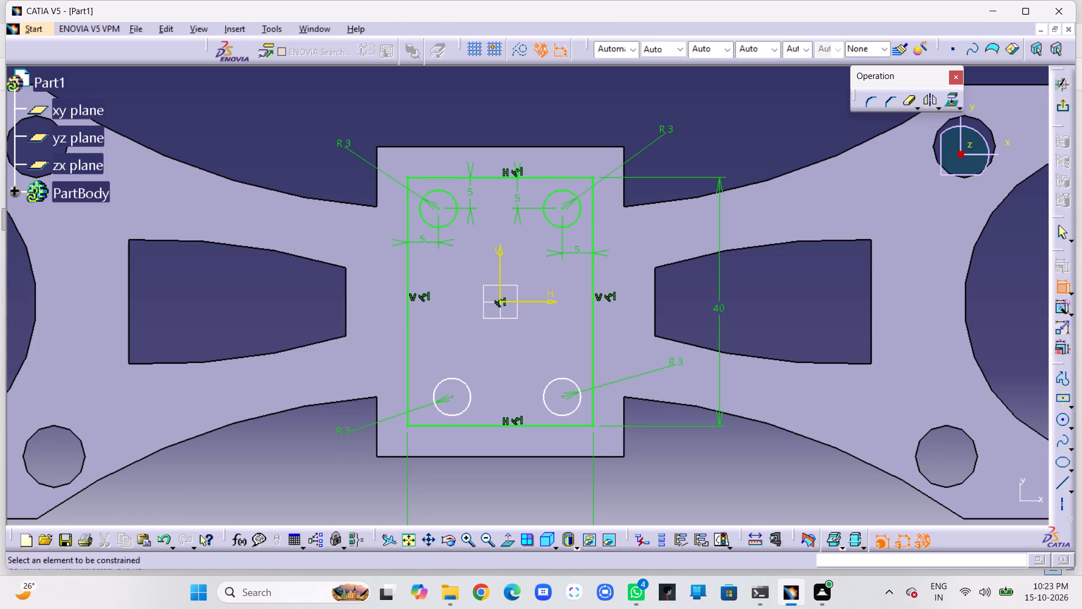
click(561, 396)
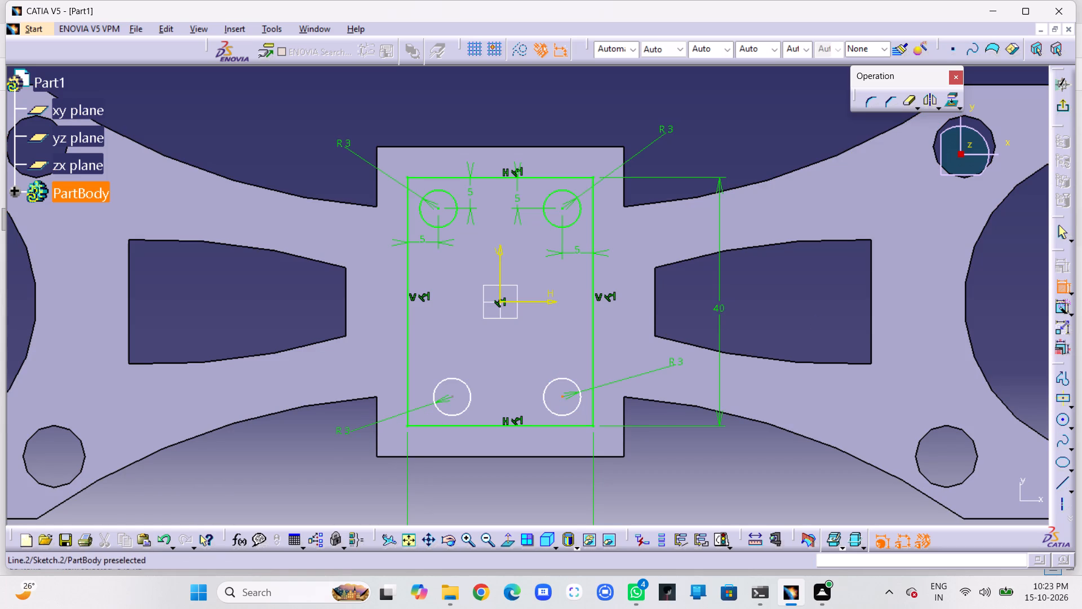
click(561, 427)
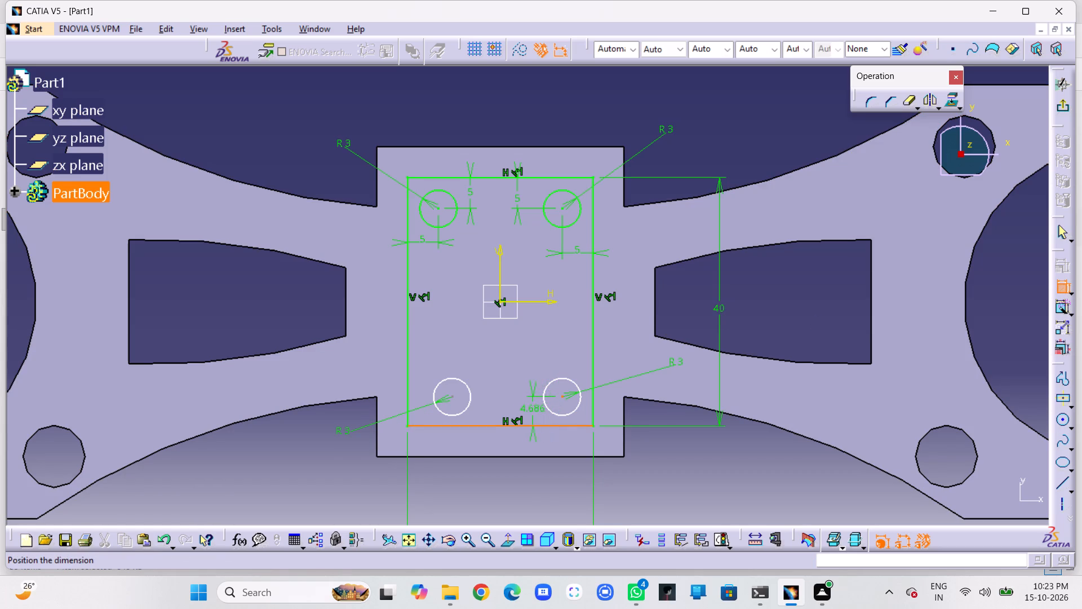
click(527, 412)
double_click(530, 411)
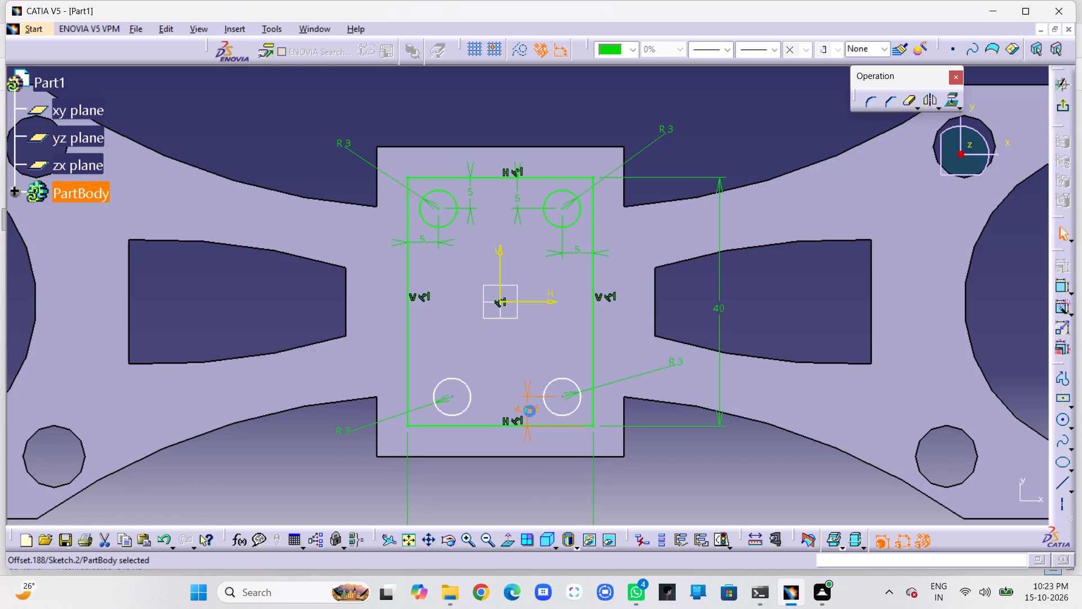
key(5)
key(Return)
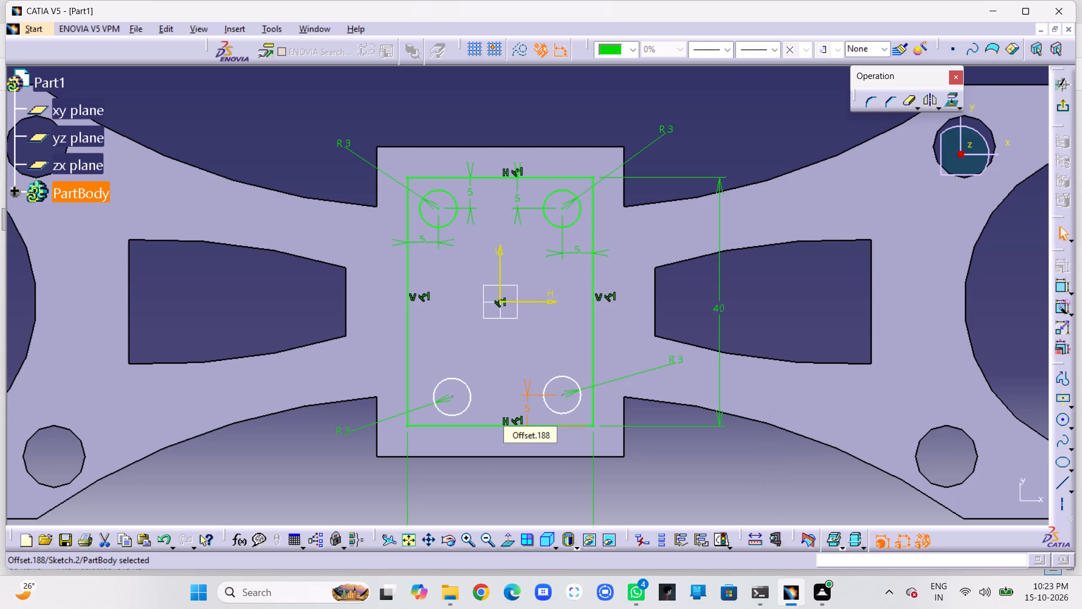
click(696, 324)
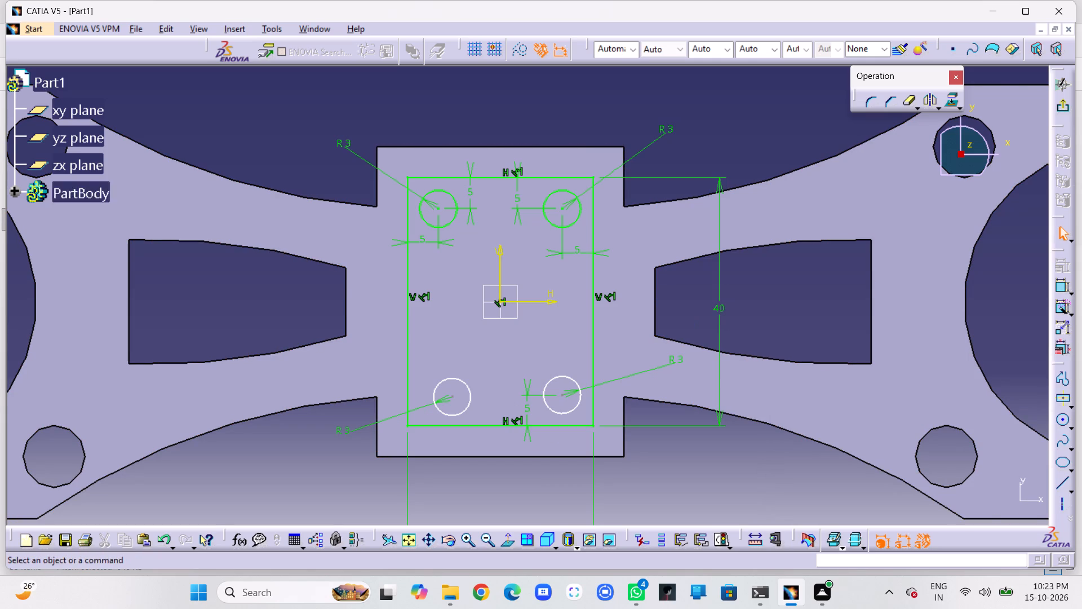
Dimension the positive H, negative V circle's center from the rectangle's positive-H vertical edge.
click(1064, 288)
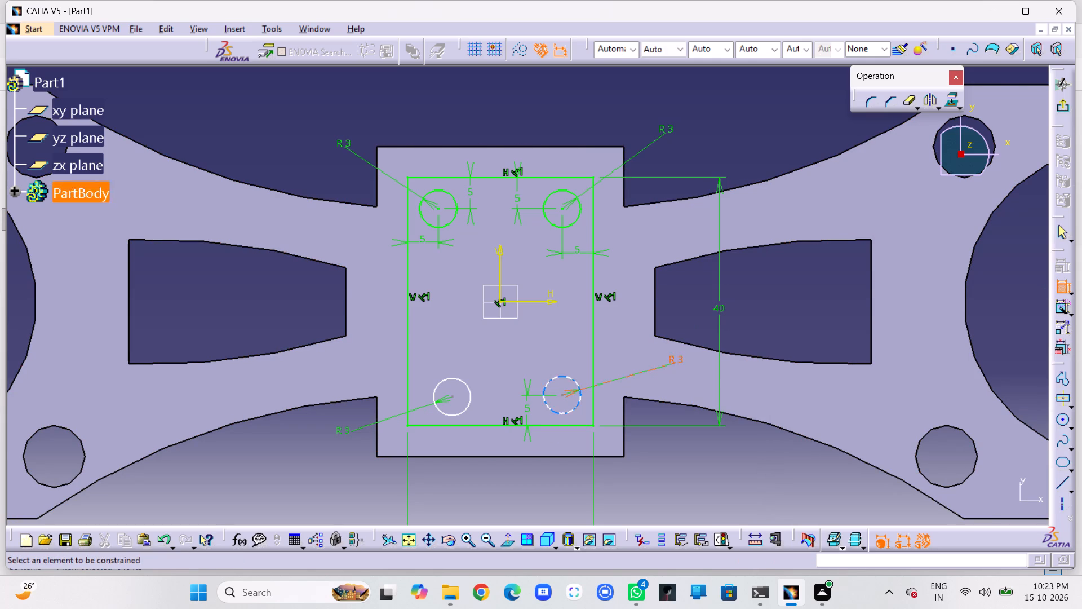
click(562, 395)
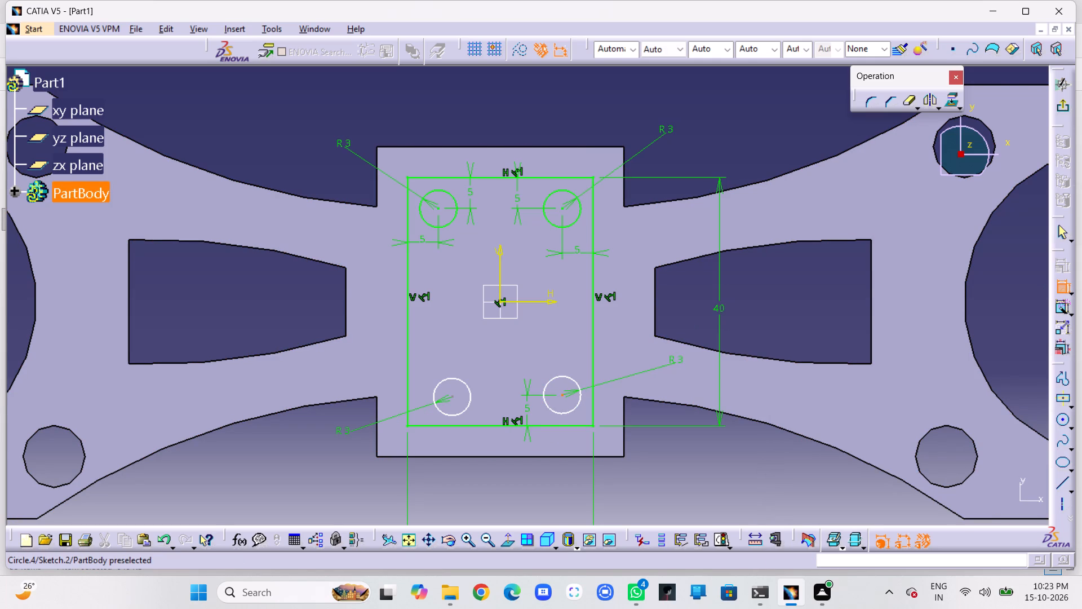
click(592, 354)
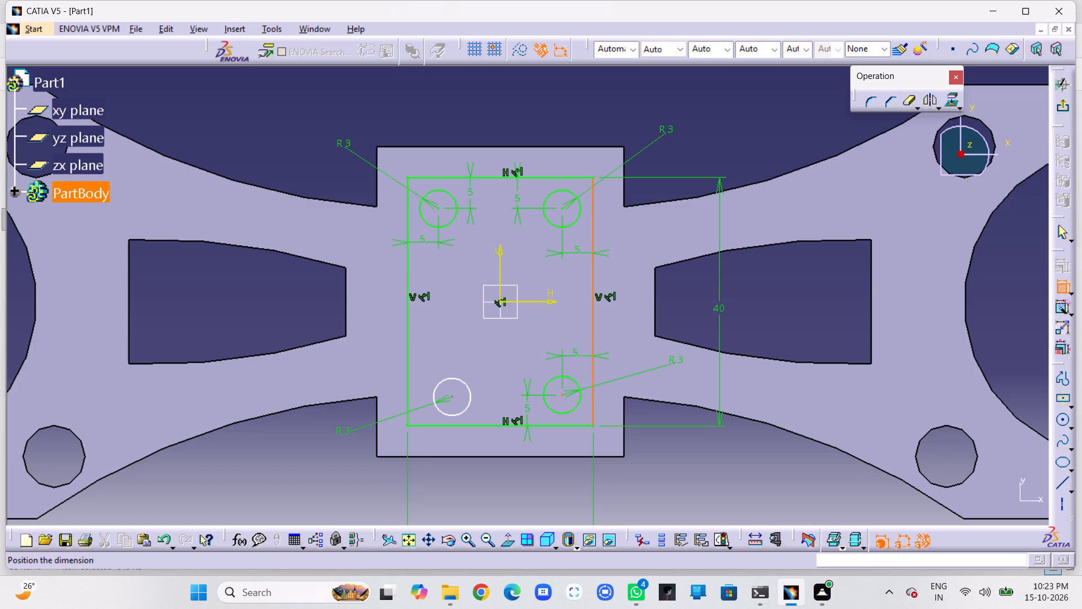
click(575, 355)
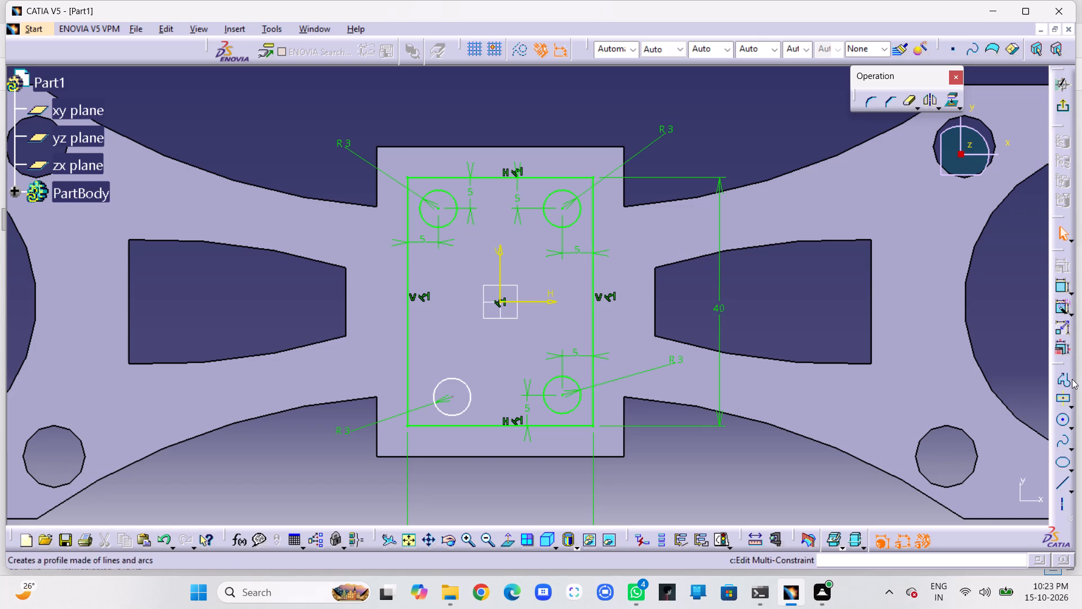
Dimension the negative H, negative V circle's center from the rectangle's lower horizontal edge and set the distance to 5 mm.
click(1065, 288)
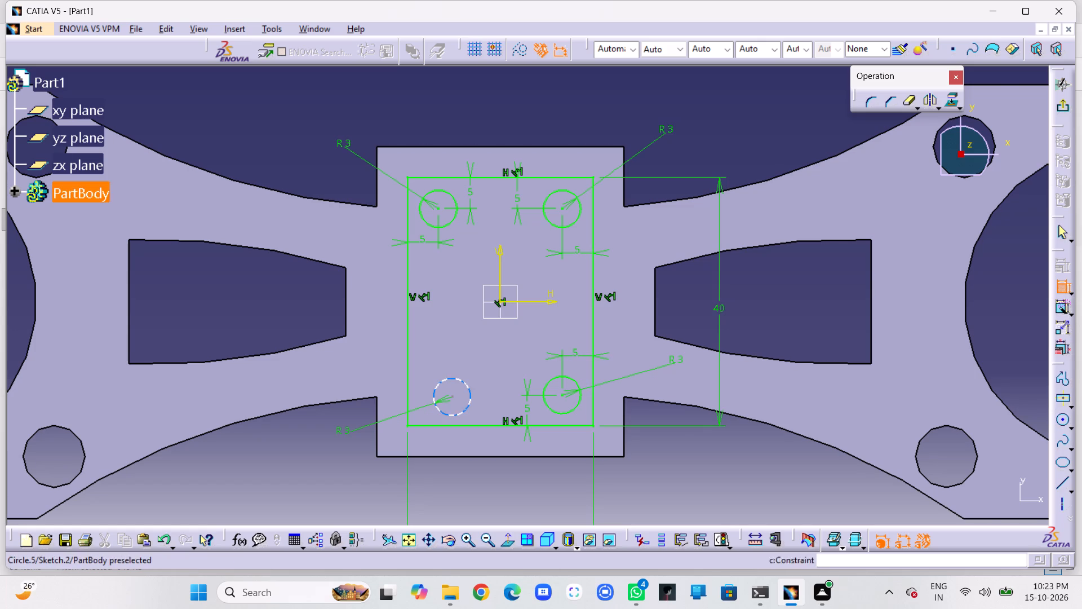
click(455, 398)
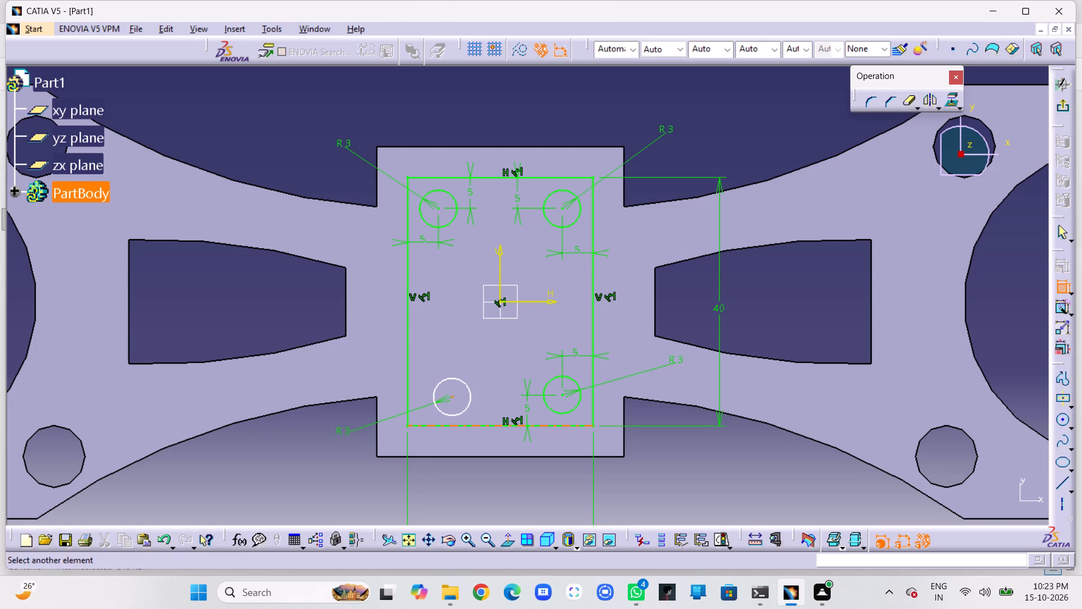
click(475, 427)
click(490, 412)
double_click(493, 409)
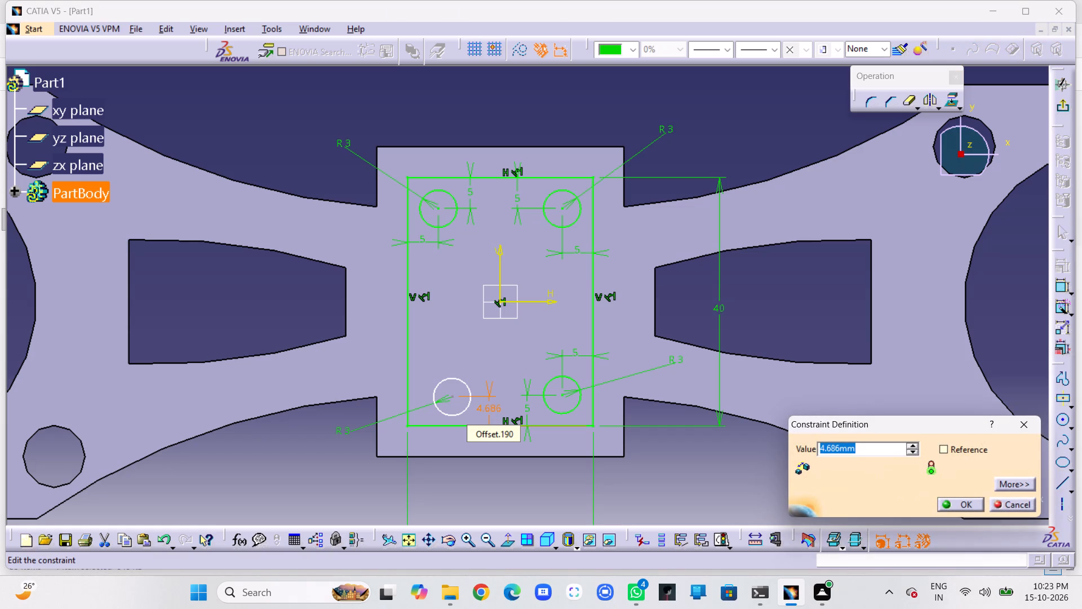
key(5)
key(Return)
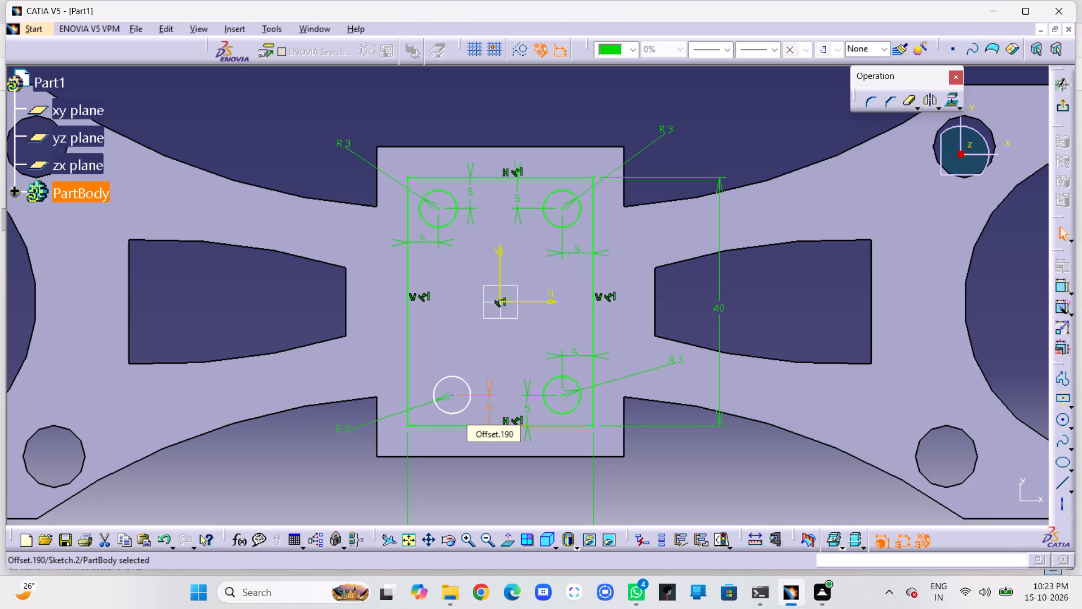
click(509, 336)
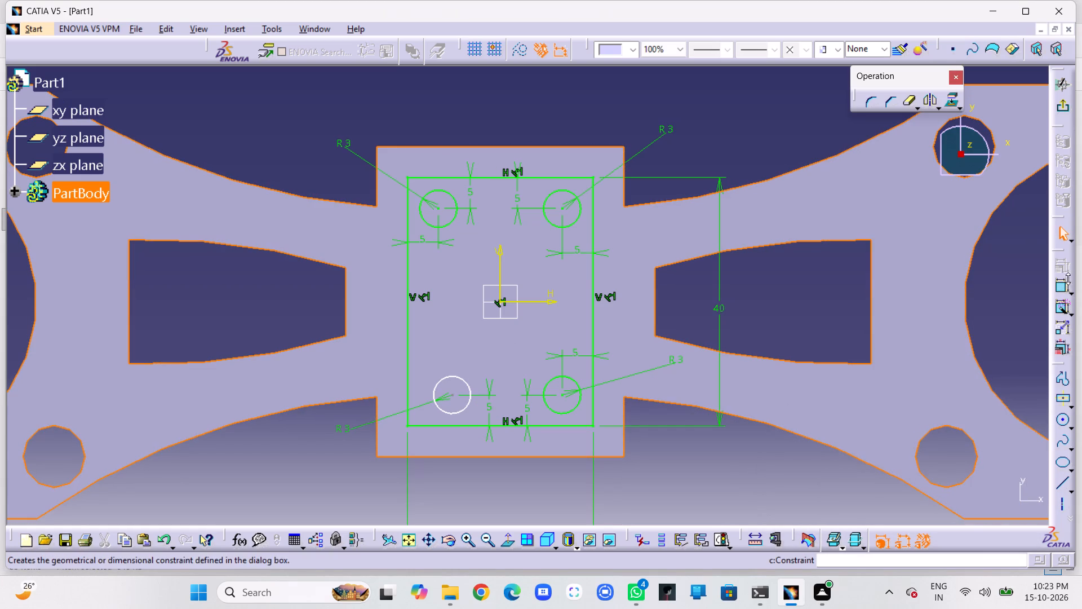
Dimension the negative H, negative V circle's center from the rectangle's negative-H vertical edge and set the distance to 5 mm.
click(1061, 285)
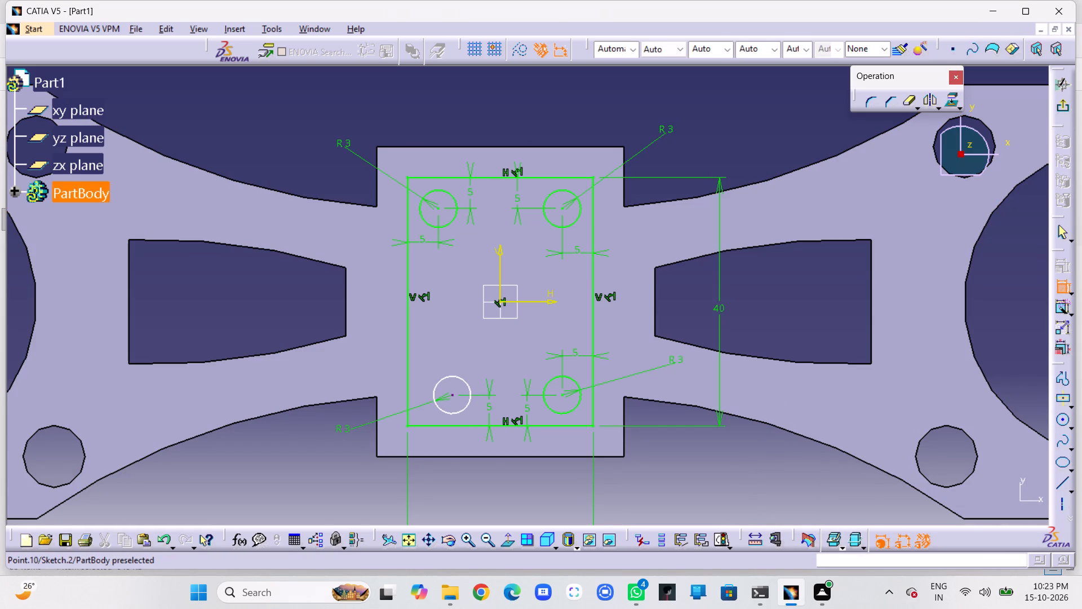
click(450, 395)
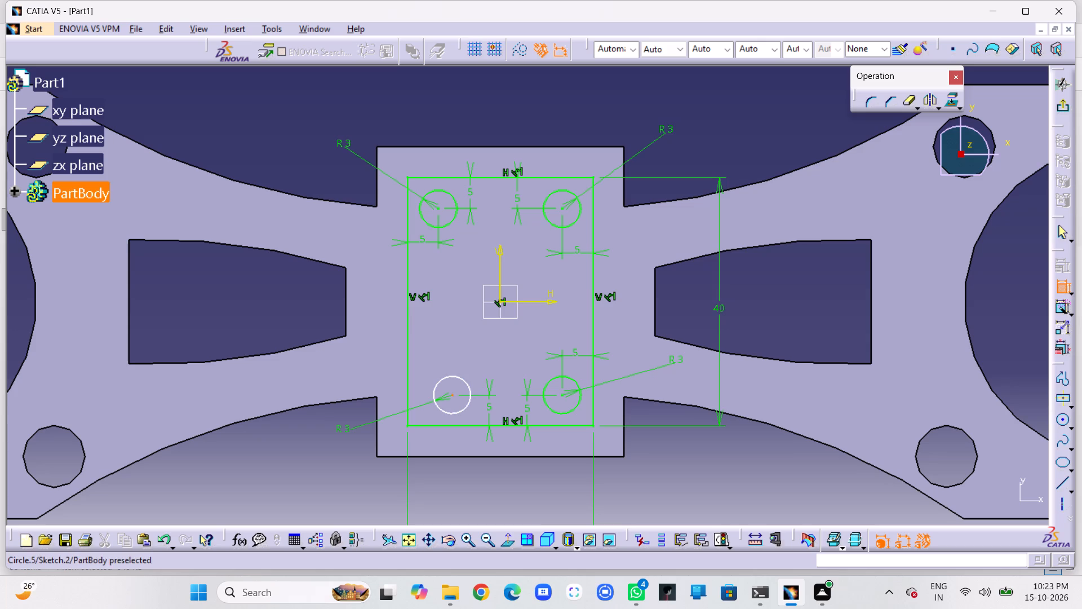
click(410, 383)
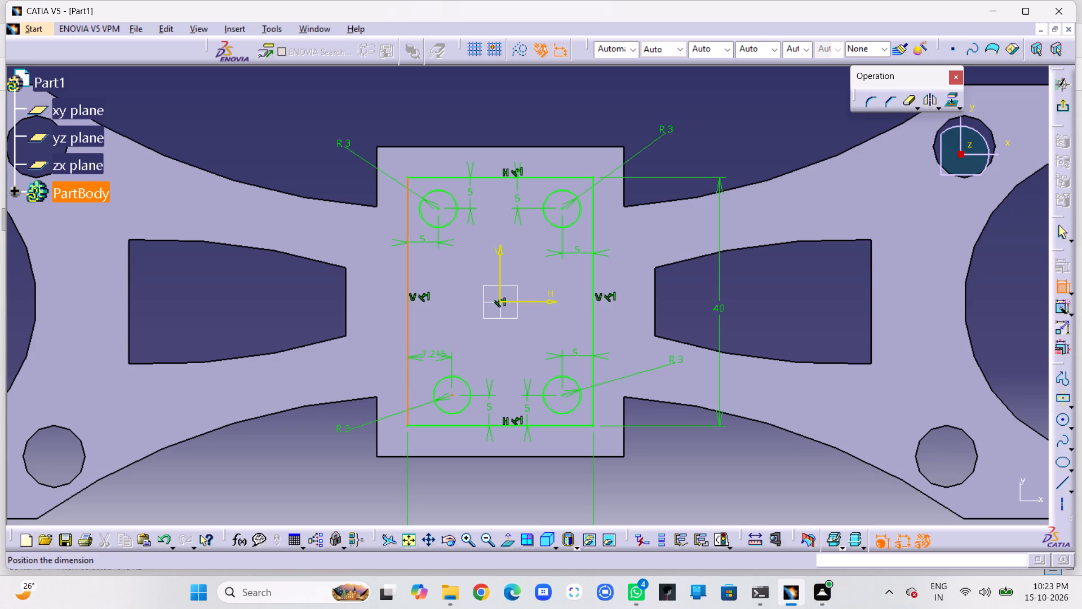
click(432, 359)
double_click(431, 358)
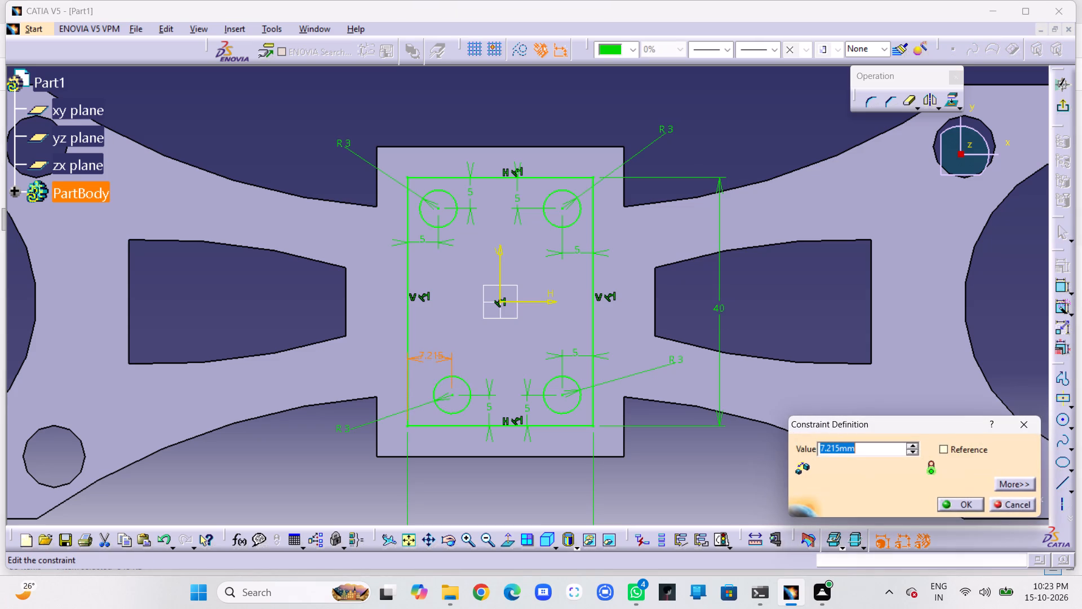
key(5)
key(Return)
click(473, 355)
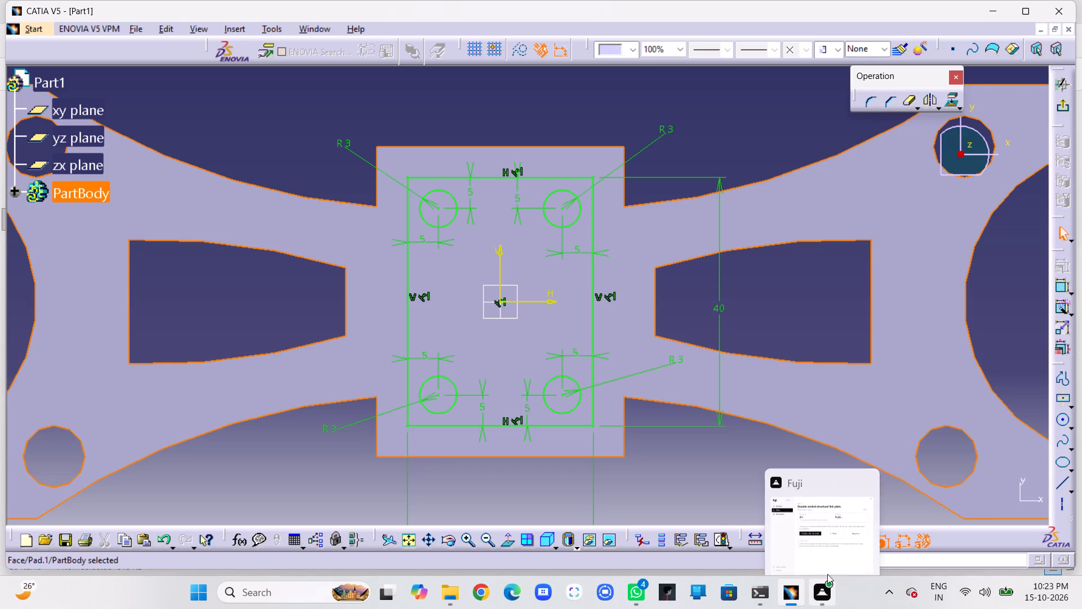
Finish the sketch and pad the rectangle with its four circular holes 20 mm above the fork body.
click(1066, 105)
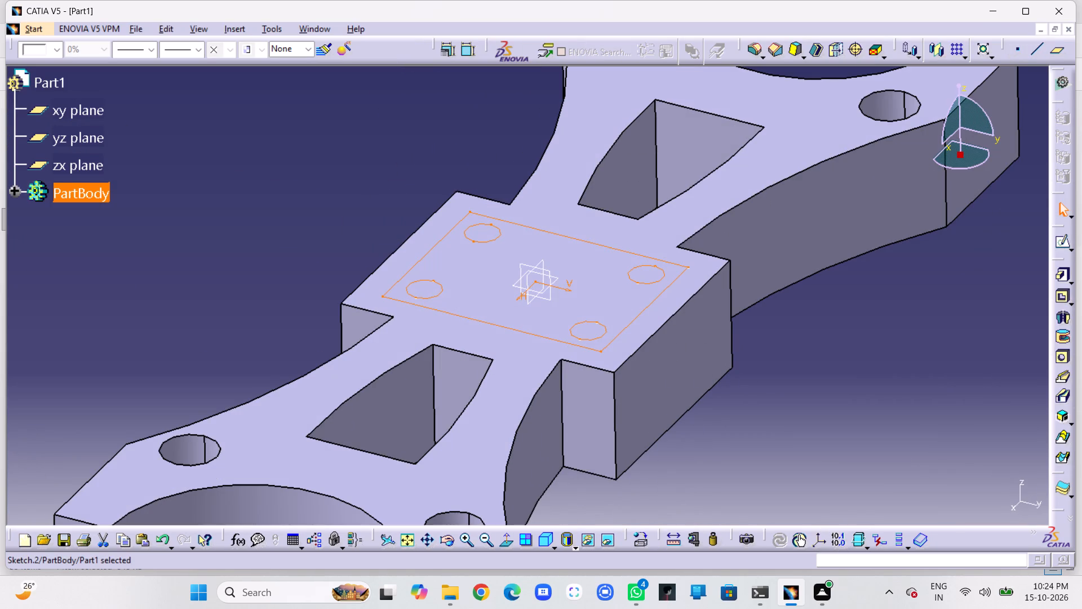
click(1065, 279)
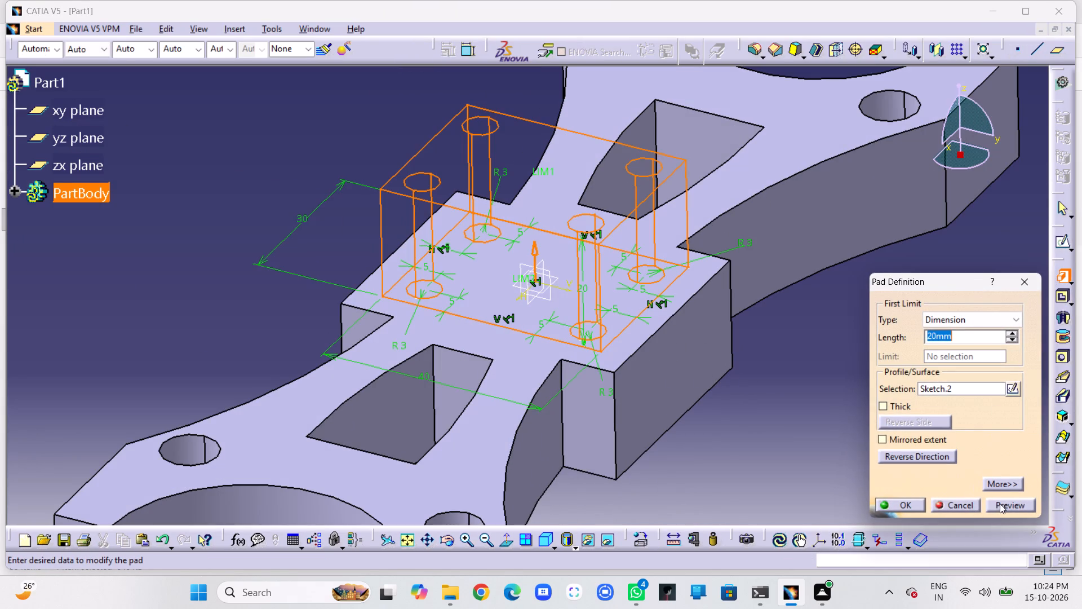
click(1000, 504)
click(923, 505)
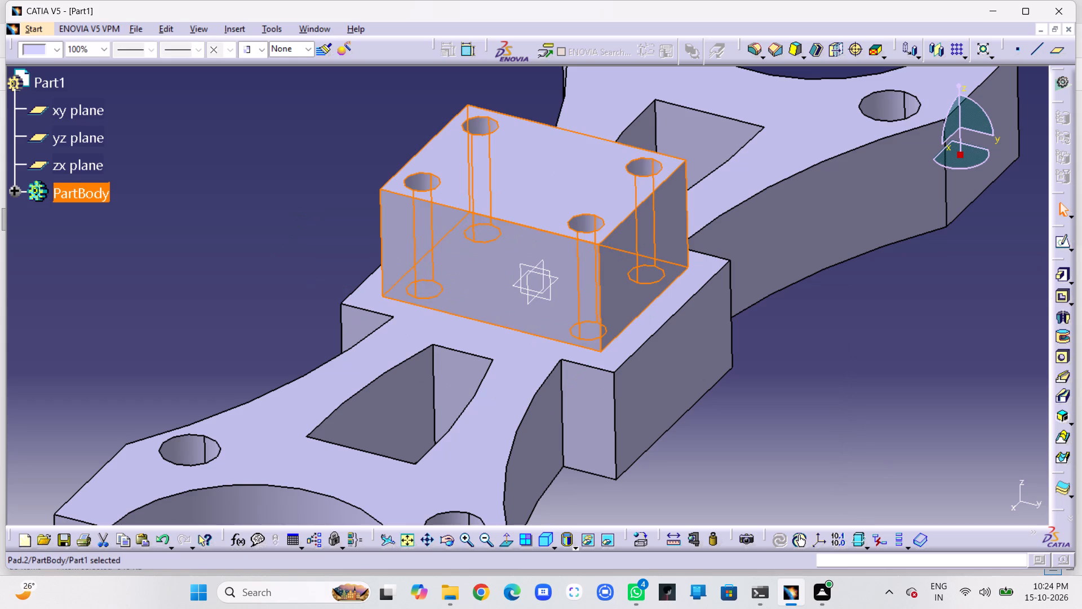
click(871, 436)
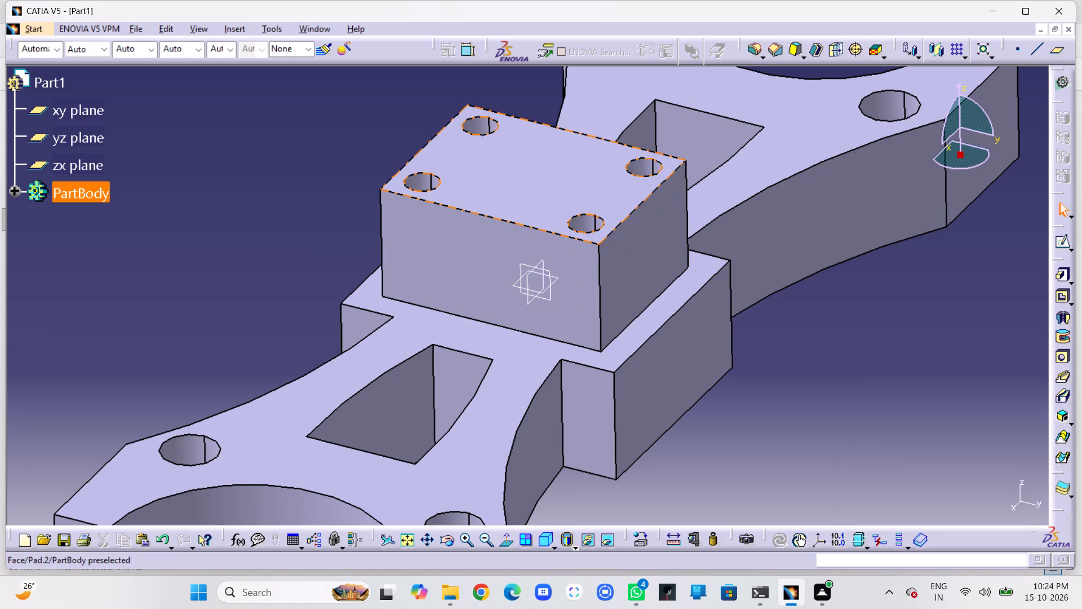
Create a sketch on the xy plane containing the projected edges of the raised block's four small holes.
click(555, 284)
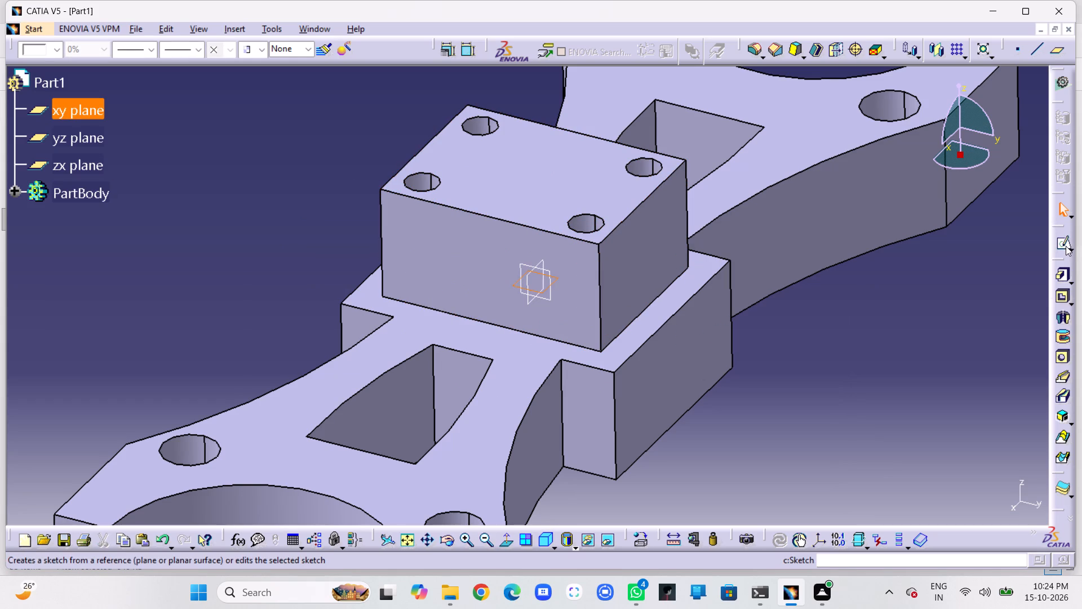
click(1066, 246)
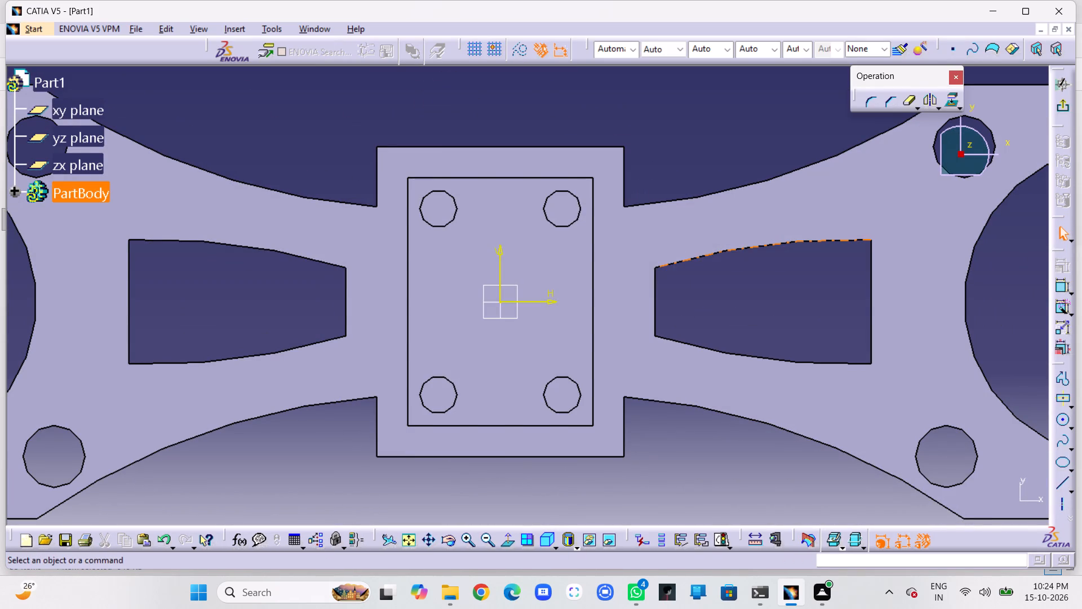
click(569, 222)
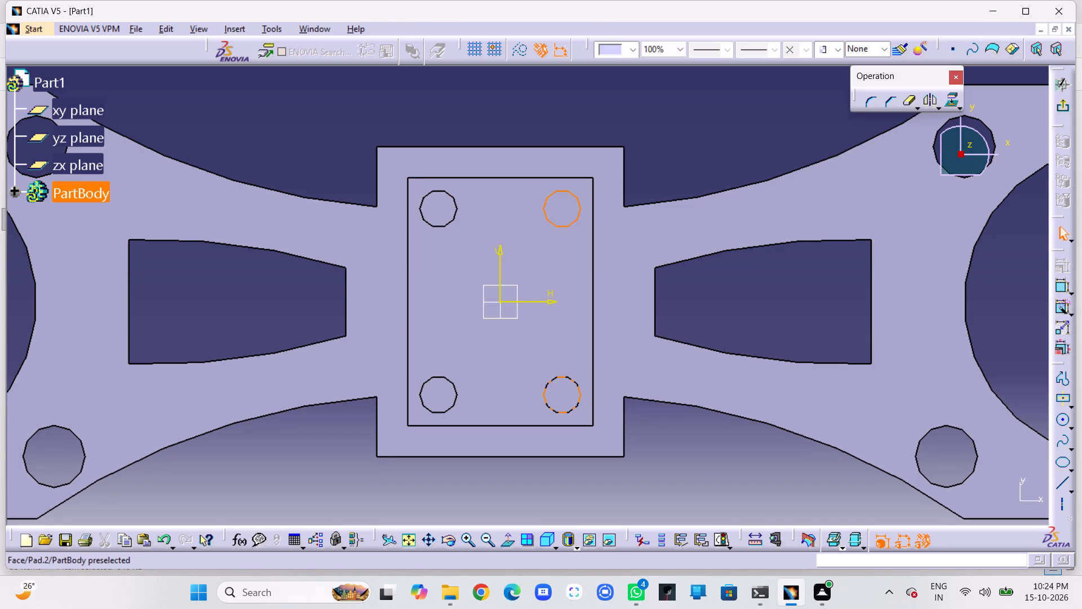
ctrl+click(561, 375)
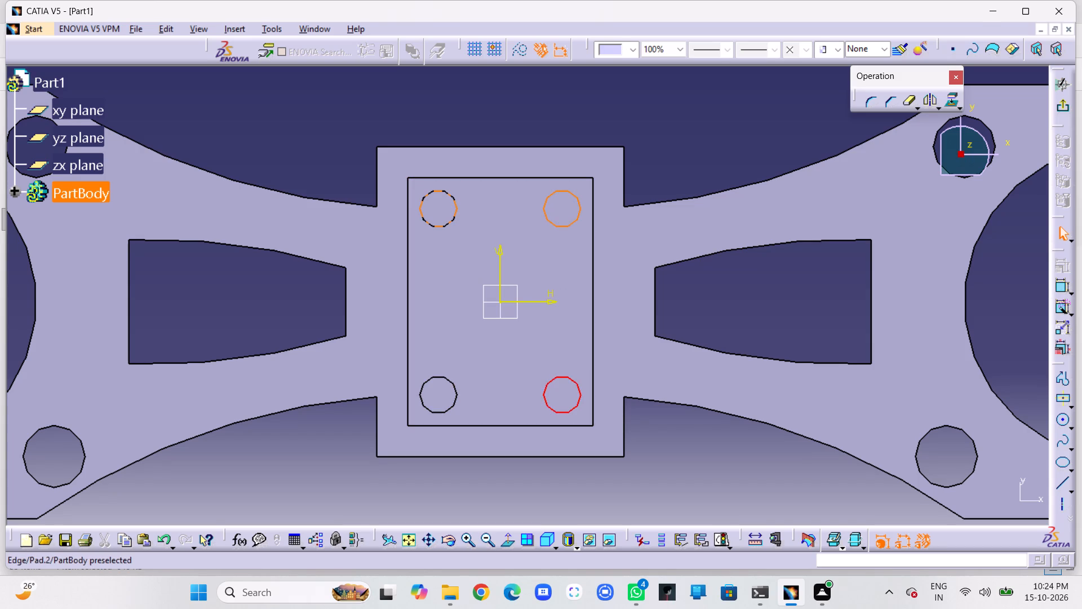
ctrl+click(446, 220)
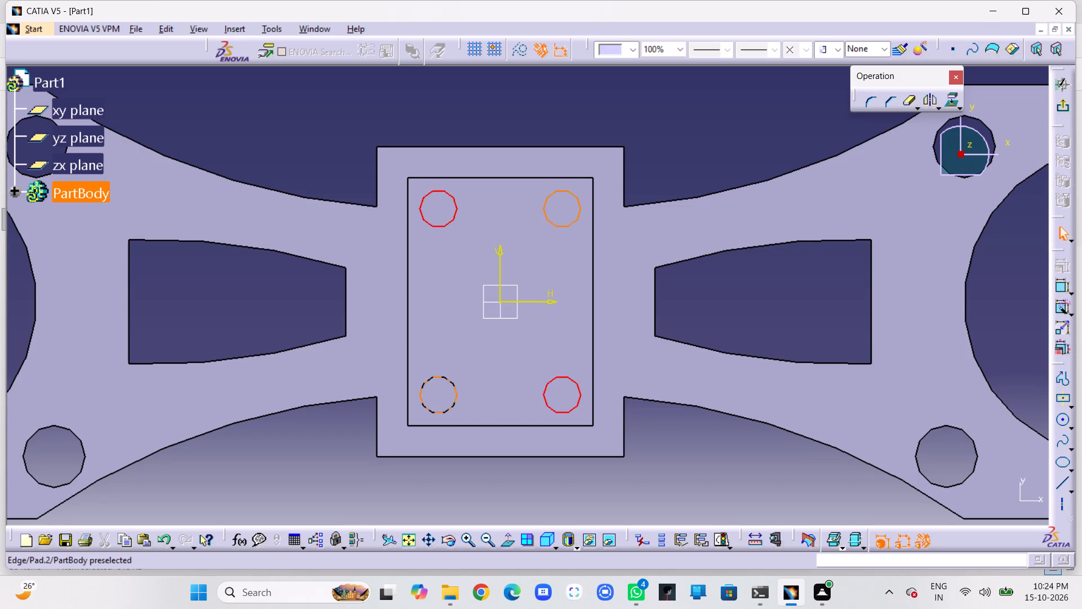
ctrl+click(446, 376)
click(954, 98)
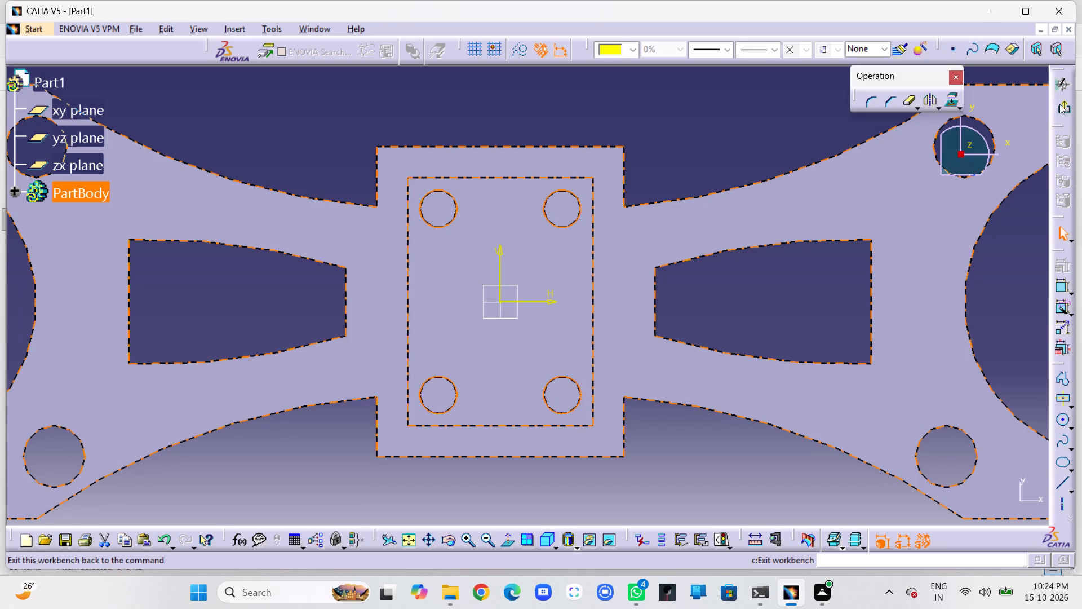
click(1060, 104)
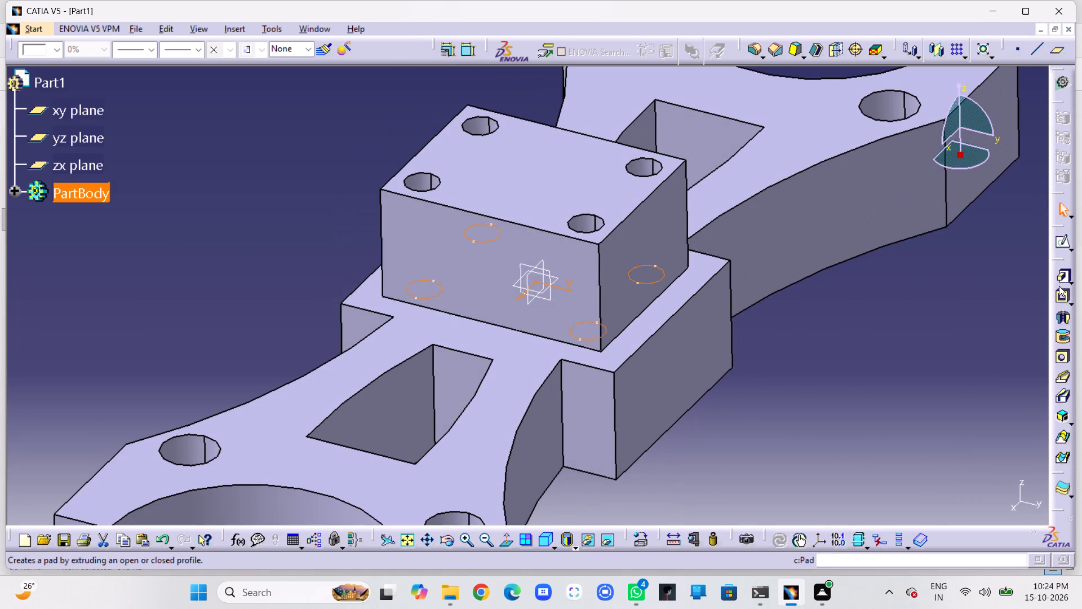
Pocket the four projected circles to a depth of 20 mm through the fork body.
click(1058, 292)
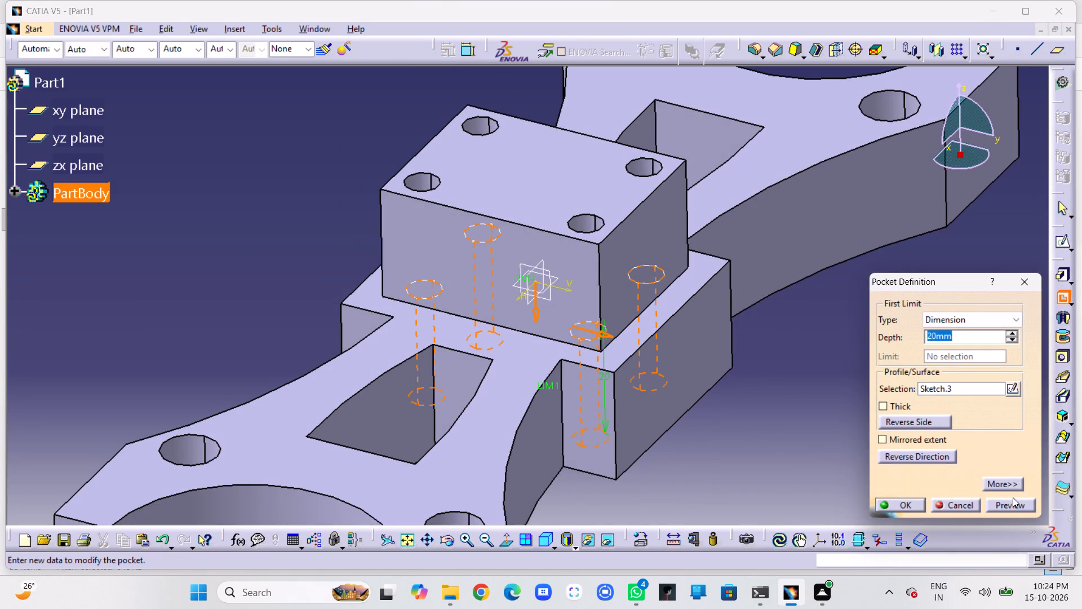
click(1023, 506)
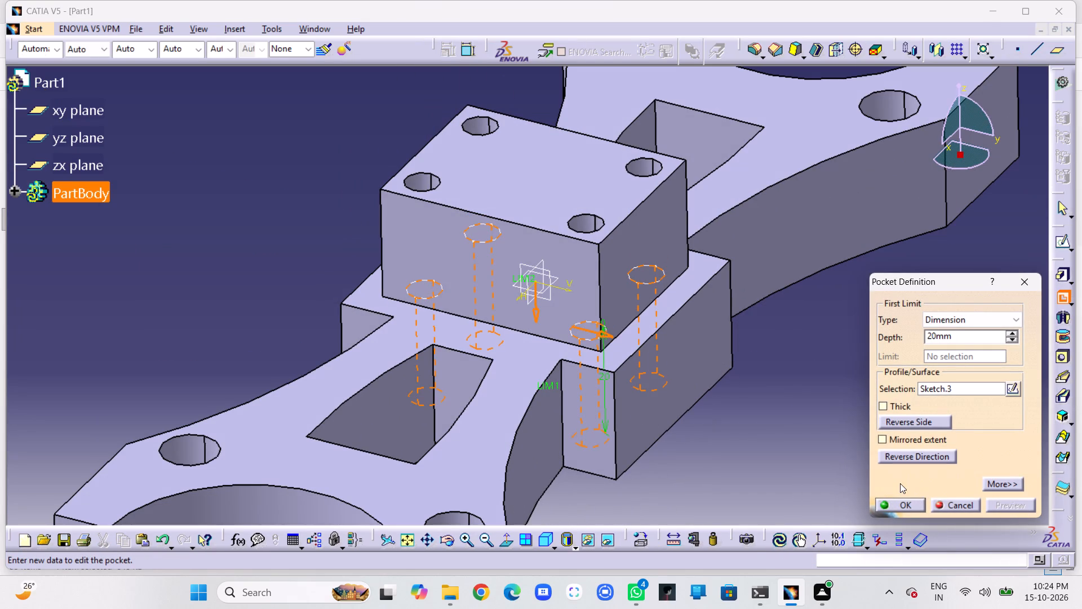
click(903, 508)
click(836, 421)
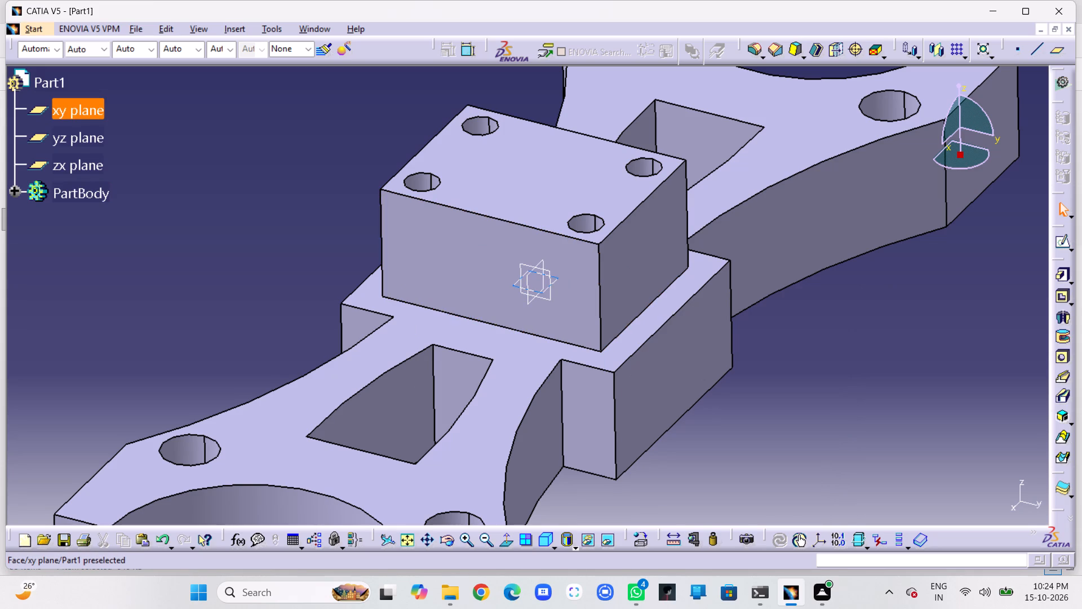
Apply a 5 mm edge fillet to the four vertical corners of the raised block and the four outer vertical corners of the central section beneath.
middle_drag(813, 348, 1006, 305)
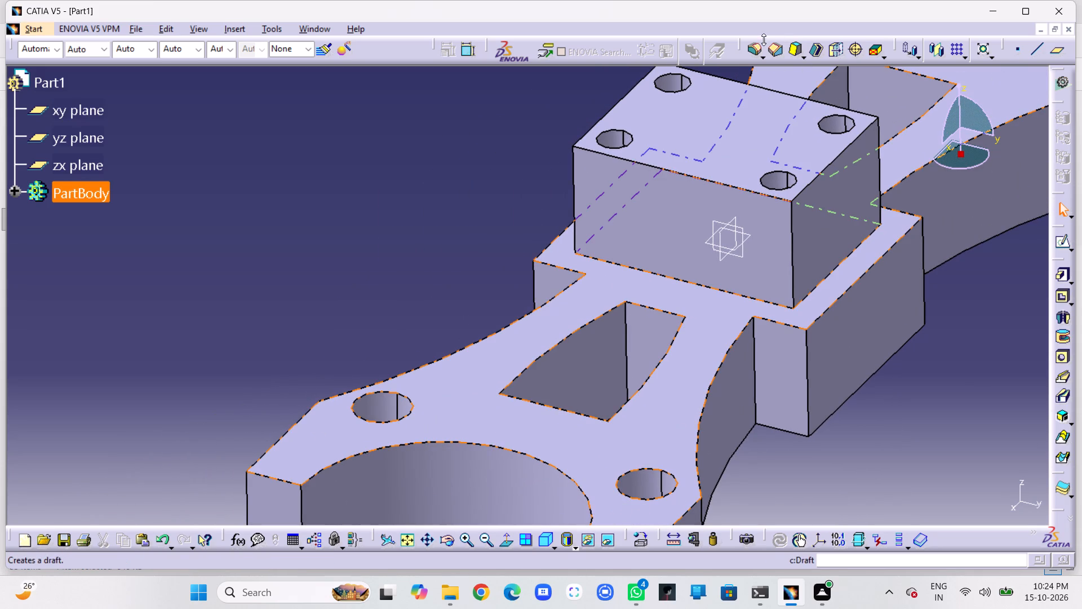
click(756, 49)
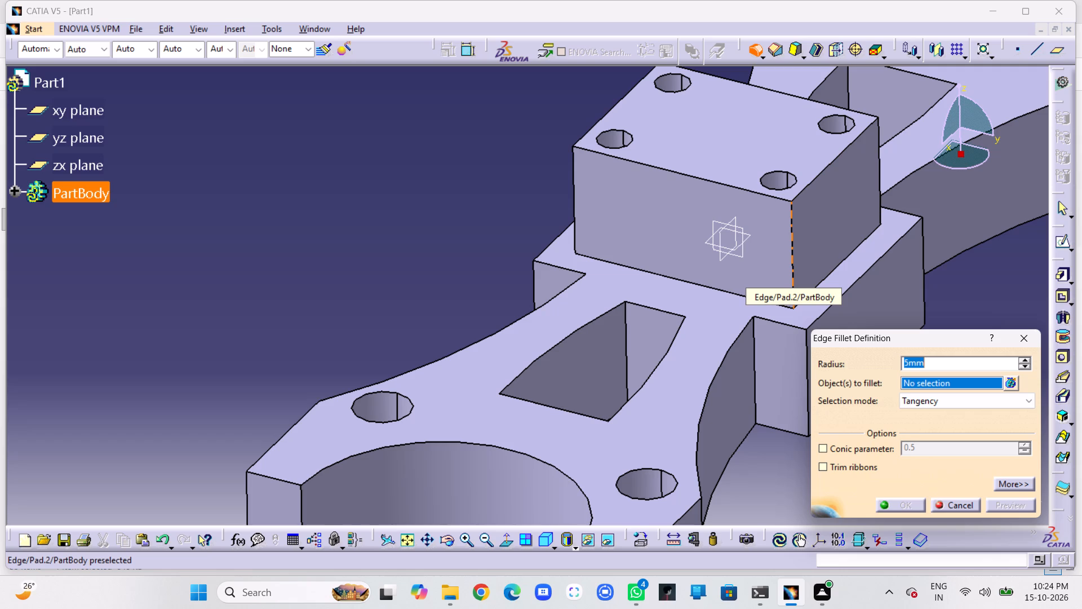
ctrl+click(793, 273)
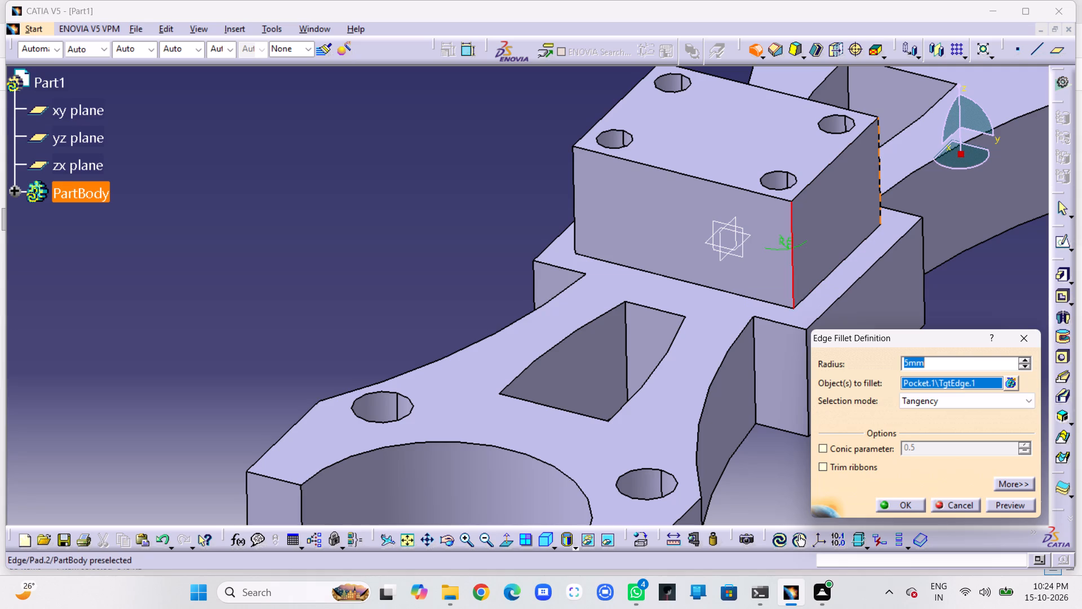
ctrl+click(879, 175)
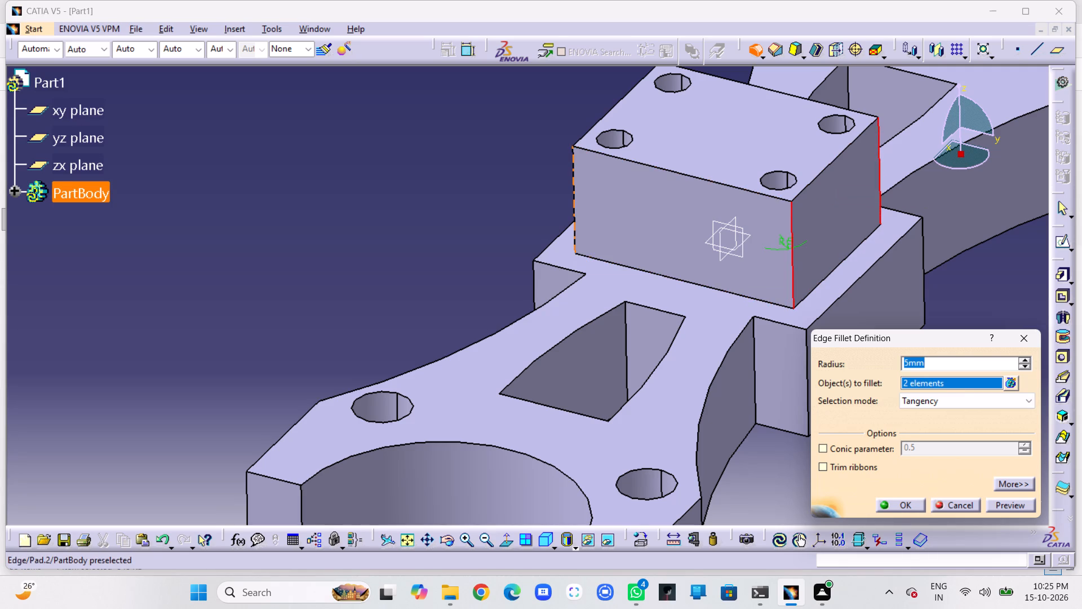
ctrl+click(575, 199)
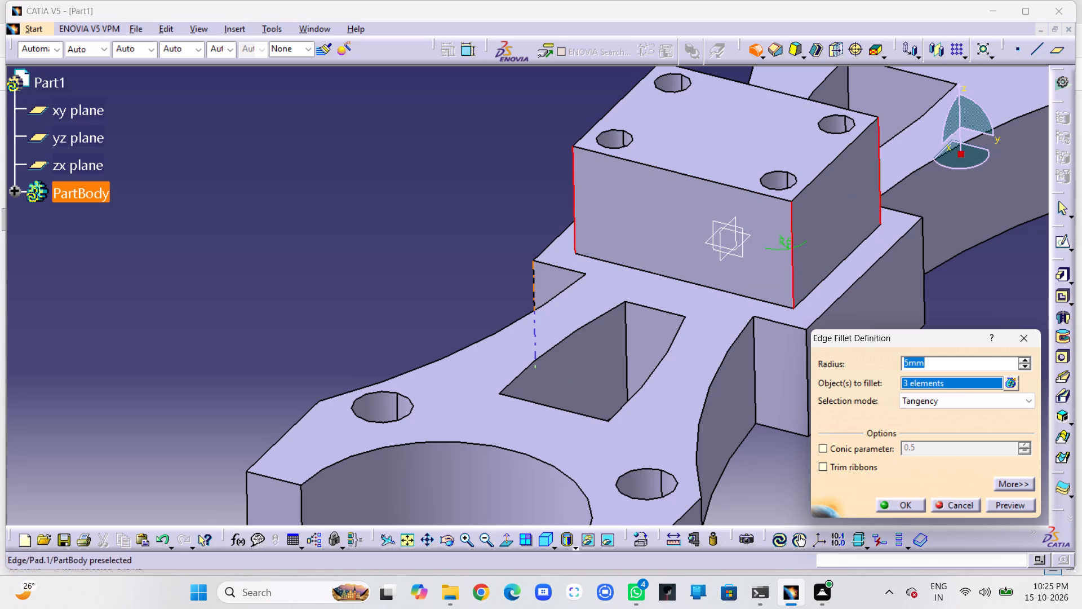
ctrl+click(533, 283)
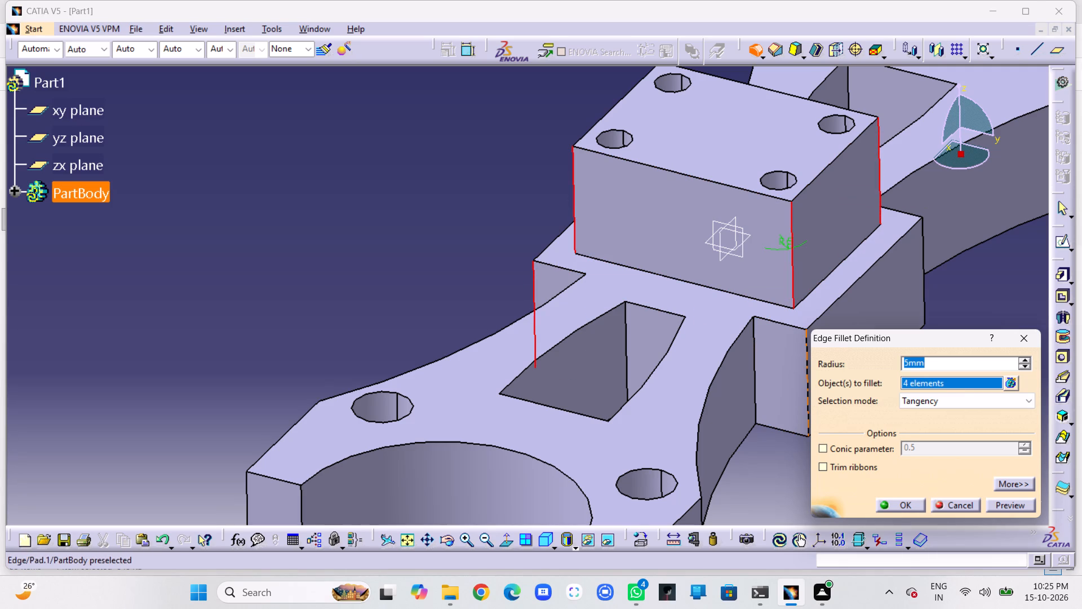
ctrl+click(808, 341)
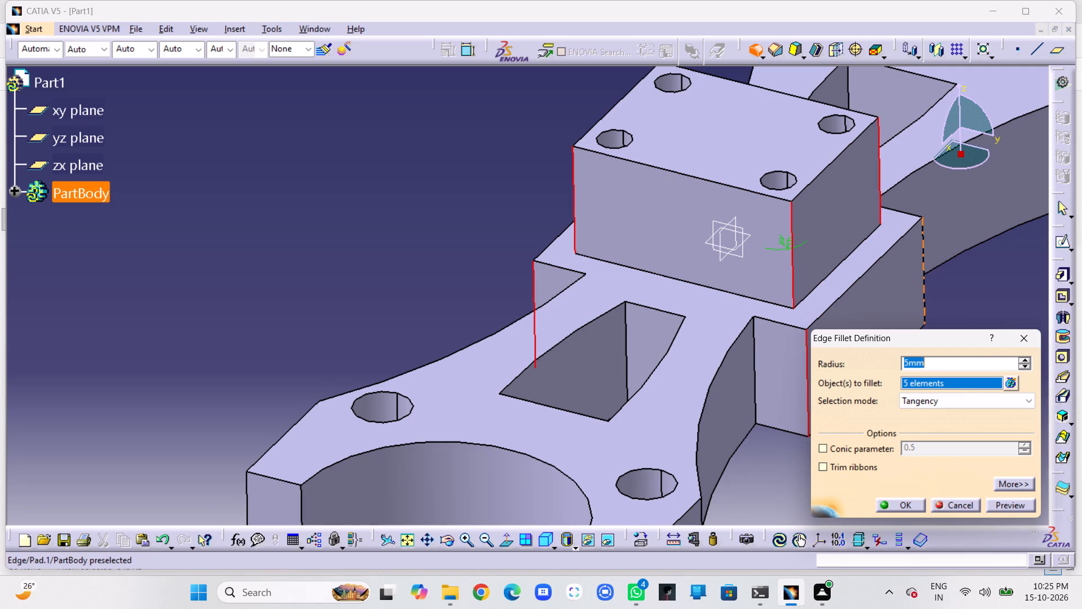
ctrl+click(924, 257)
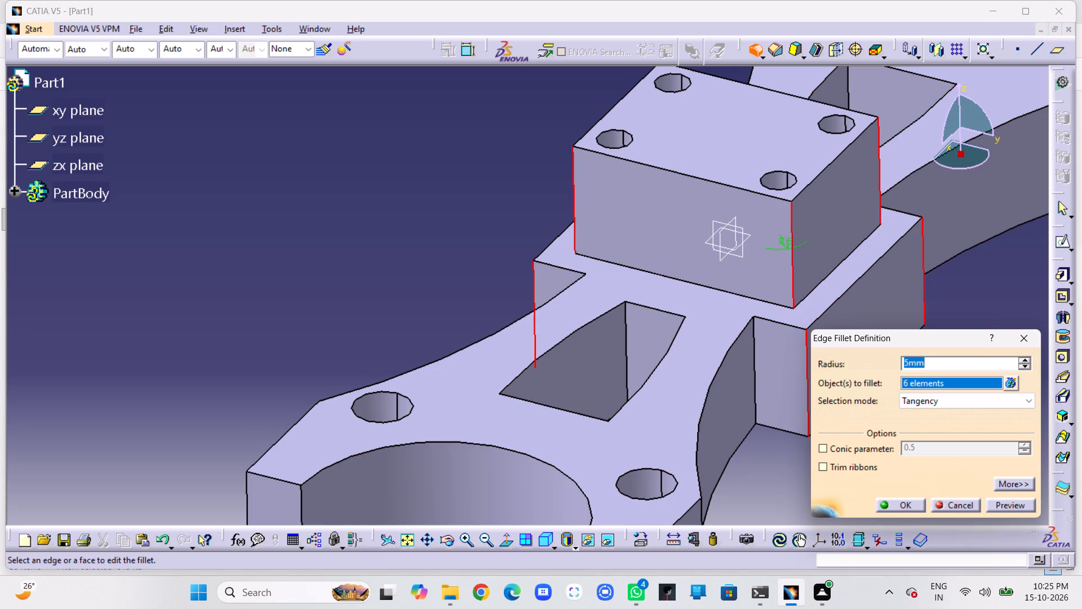
middle_drag(471, 278, 675, 320)
right_drag(471, 278, 675, 320)
middle_click(675, 320)
middle_click(675, 320)
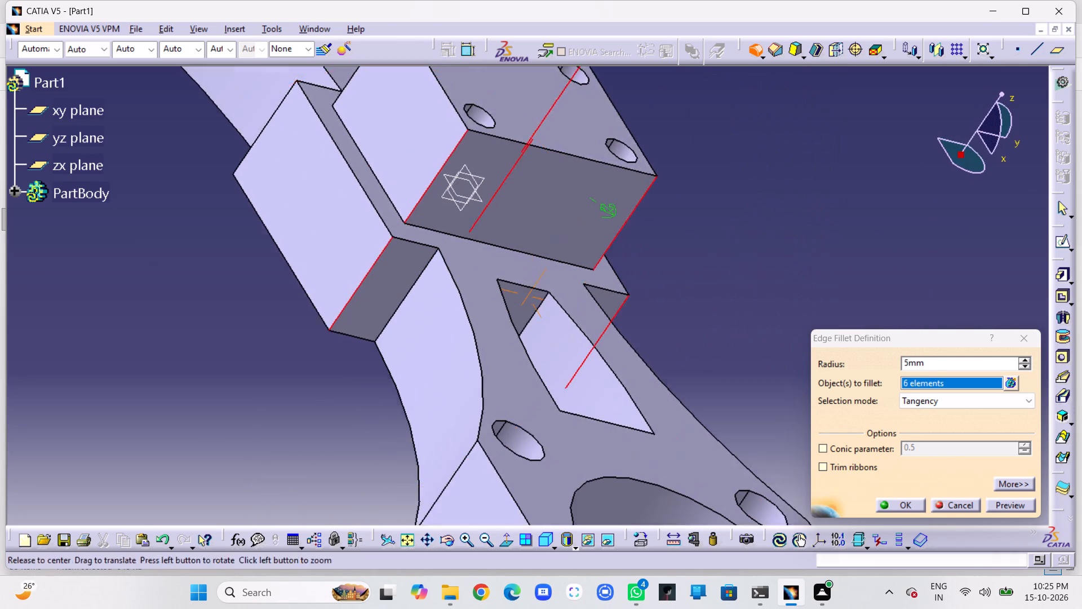
middle_click(675, 320)
right_drag(675, 320, 675, 320)
middle_drag(407, 204, 788, 396)
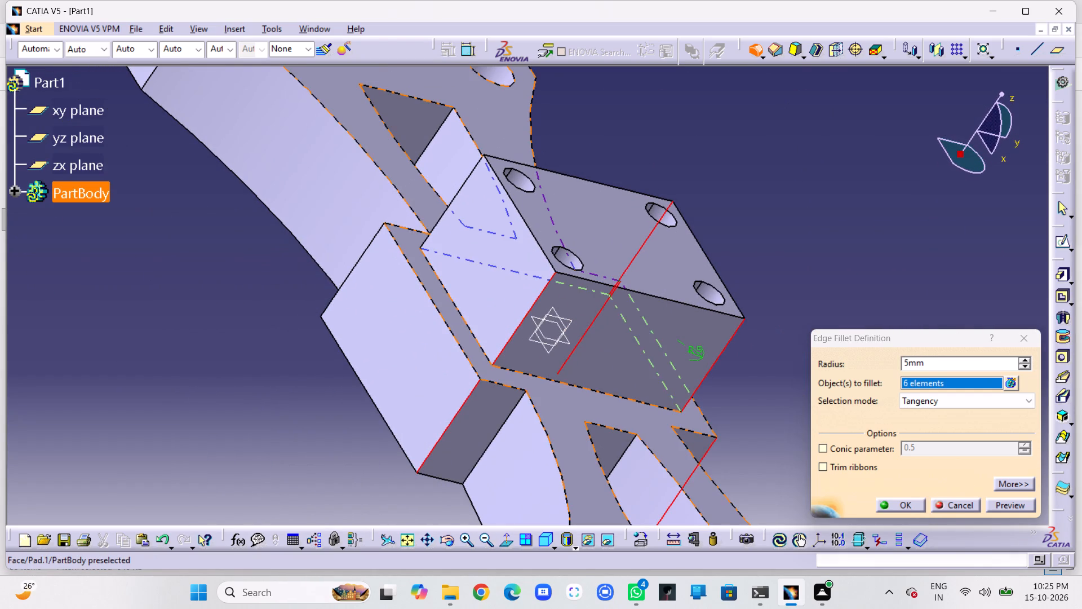
ctrl+click(458, 192)
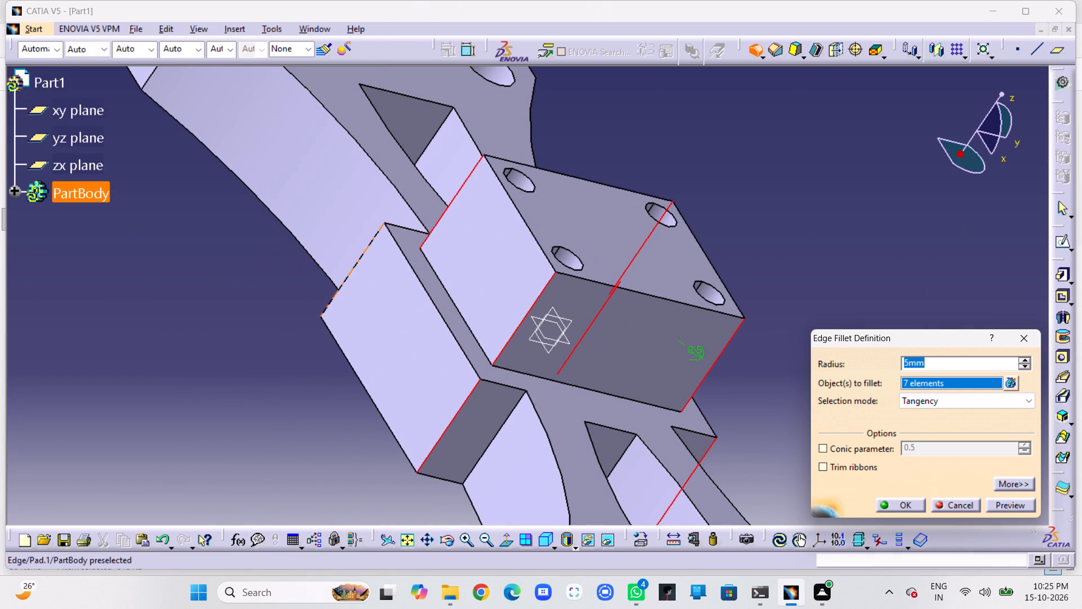
ctrl+click(374, 244)
middle_drag(822, 201, 649, 209)
right_drag(822, 201, 649, 209)
middle_drag(787, 207, 392, 303)
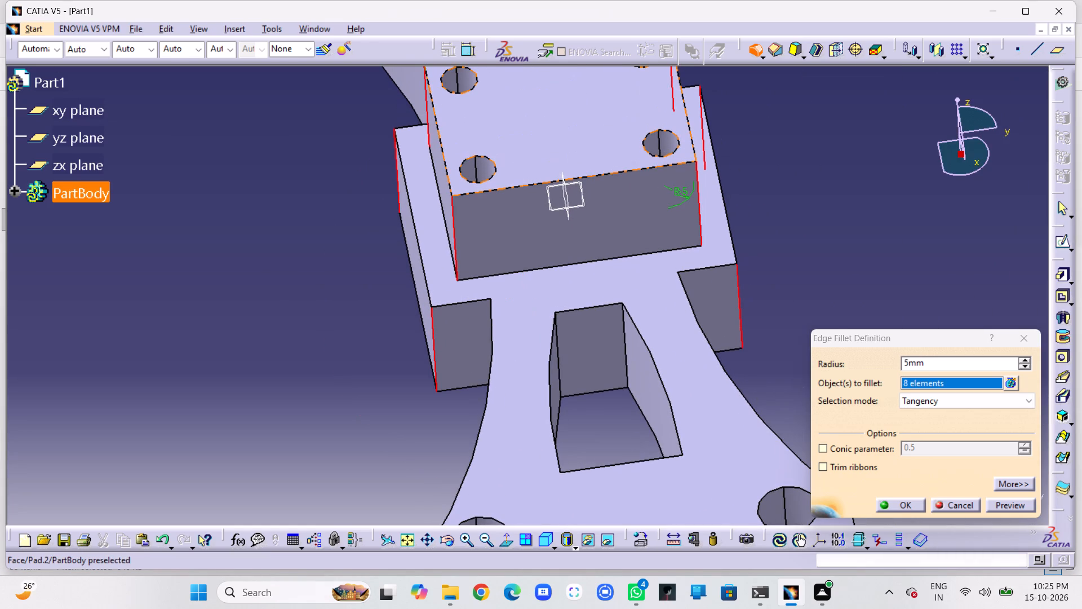
middle_drag(618, 143, 596, 127)
right_drag(618, 143, 596, 127)
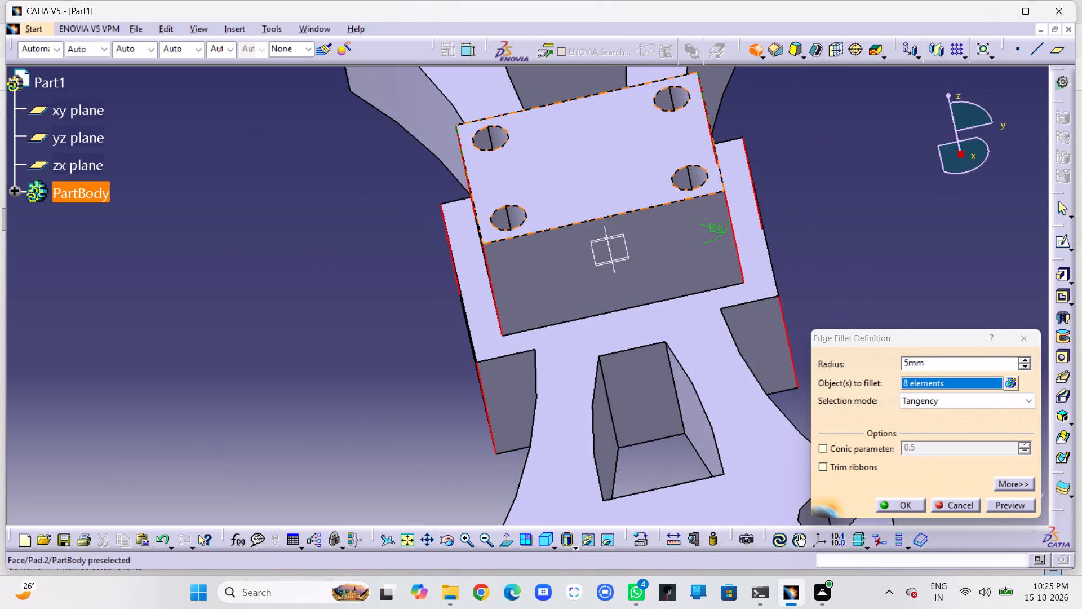
middle_click(626, 165)
middle_drag(626, 165, 619, 148)
right_drag(626, 165, 619, 148)
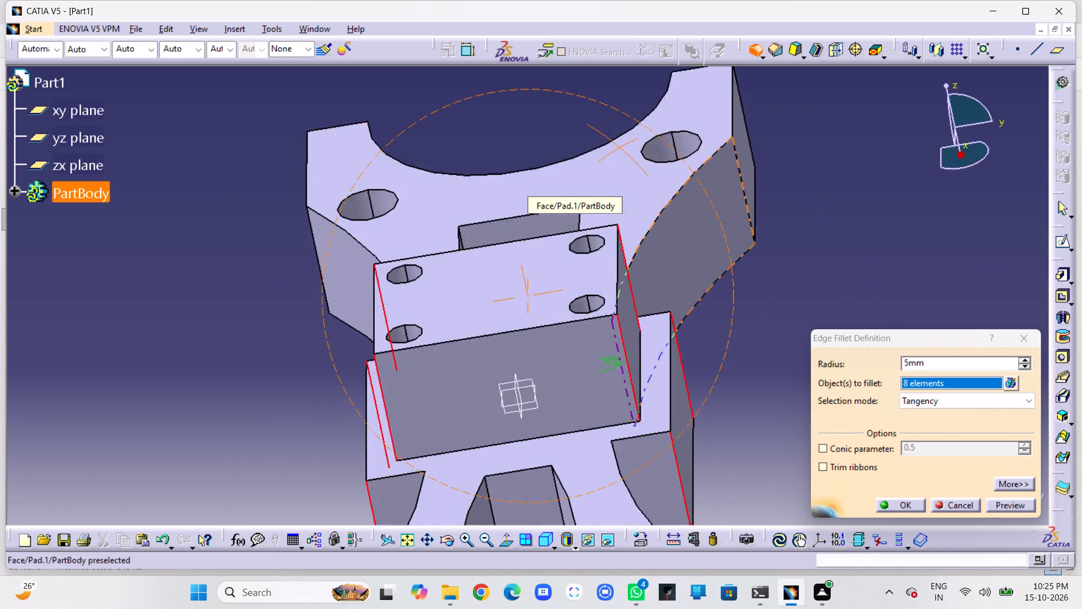
middle_drag(619, 148, 490, 295)
right_drag(619, 148, 490, 295)
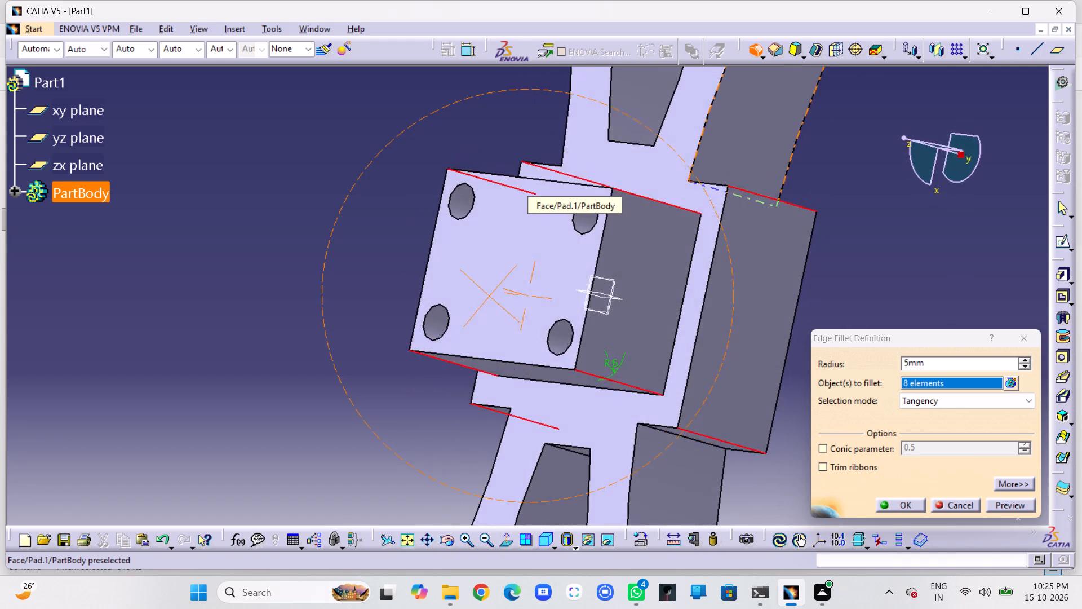
middle_drag(490, 295, 706, 201)
right_drag(490, 295, 706, 201)
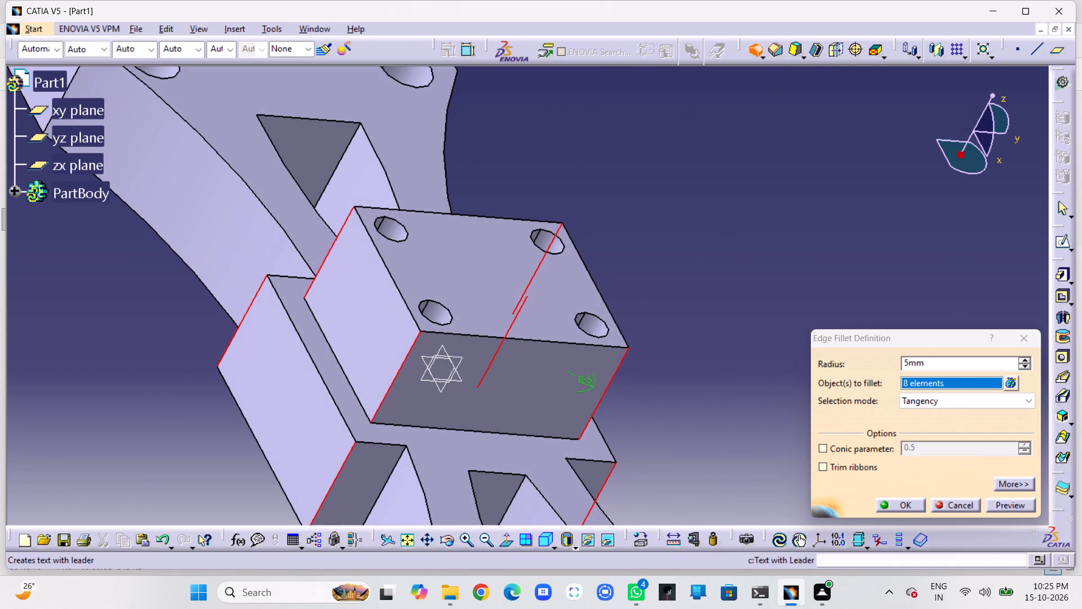
click(1022, 507)
click(899, 500)
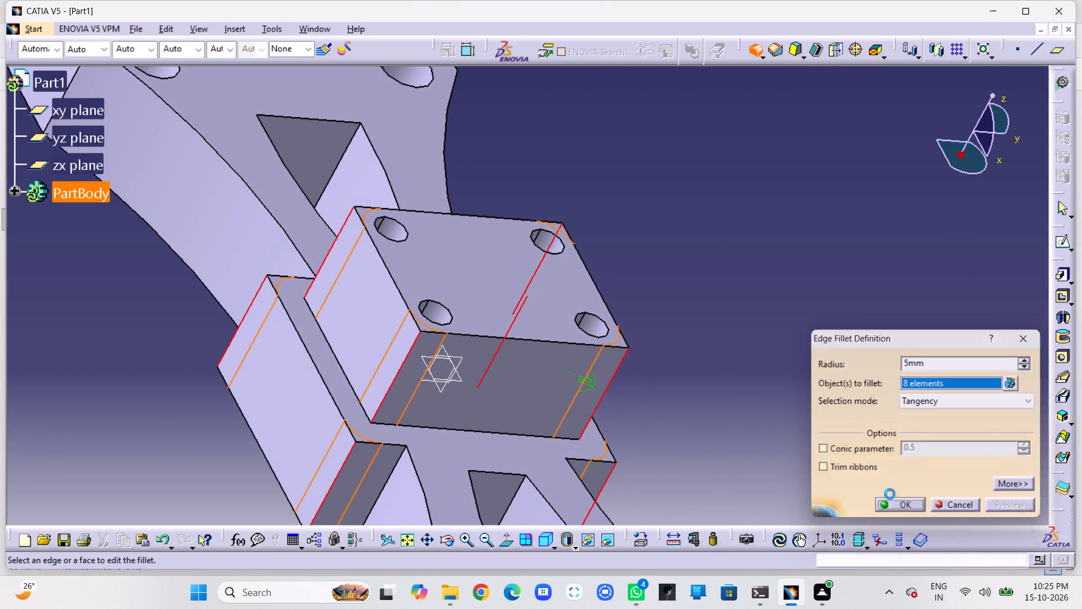
click(800, 431)
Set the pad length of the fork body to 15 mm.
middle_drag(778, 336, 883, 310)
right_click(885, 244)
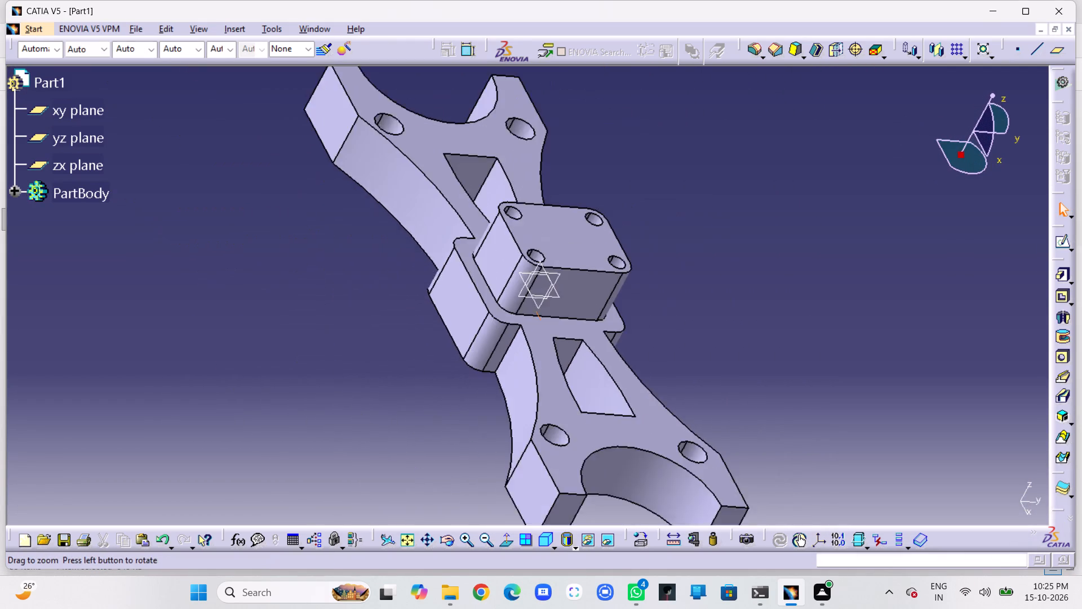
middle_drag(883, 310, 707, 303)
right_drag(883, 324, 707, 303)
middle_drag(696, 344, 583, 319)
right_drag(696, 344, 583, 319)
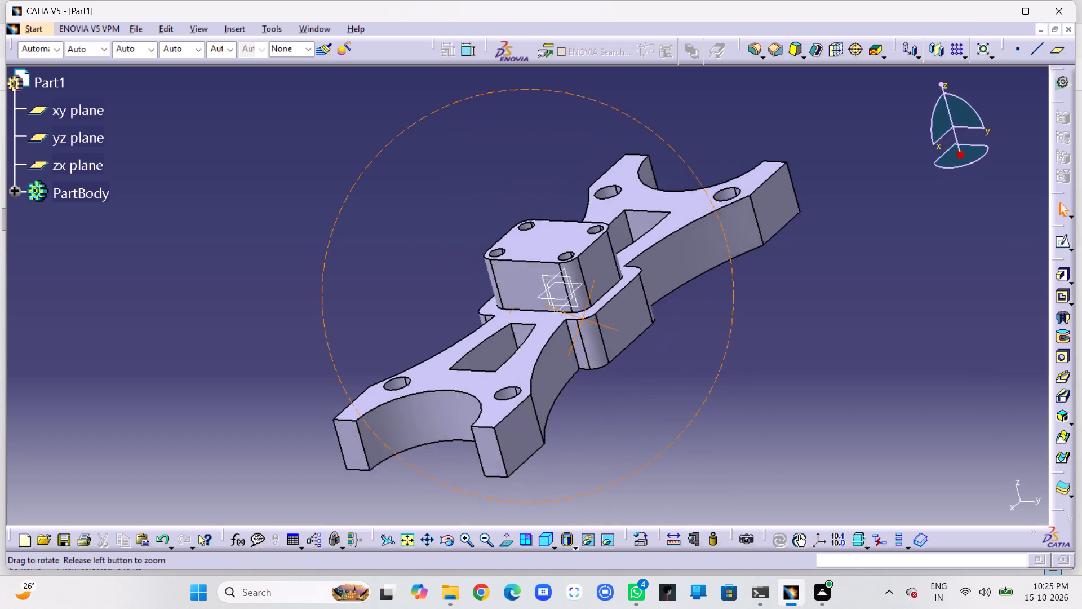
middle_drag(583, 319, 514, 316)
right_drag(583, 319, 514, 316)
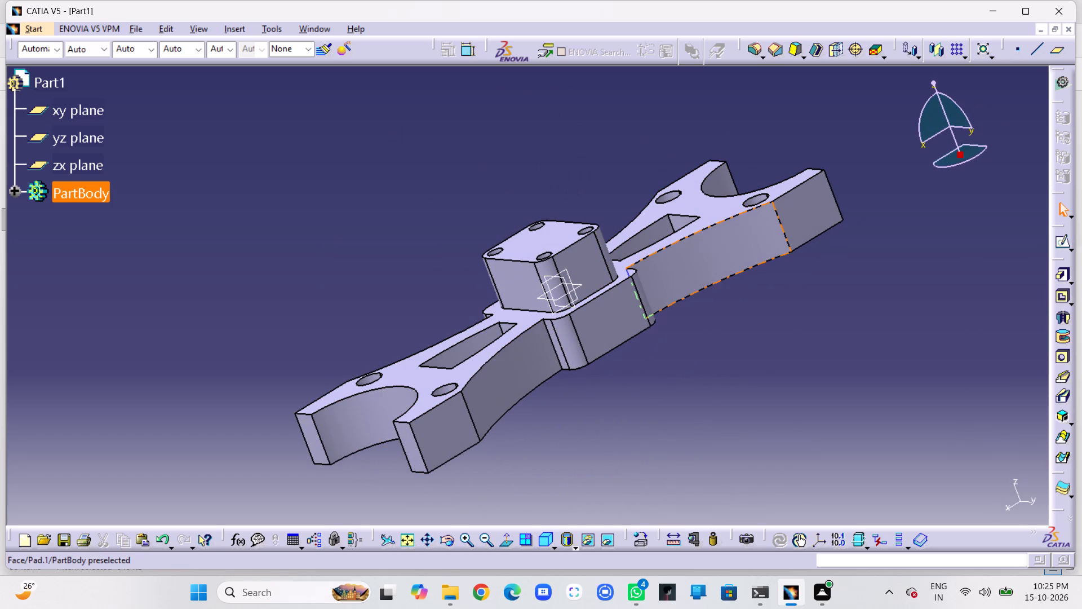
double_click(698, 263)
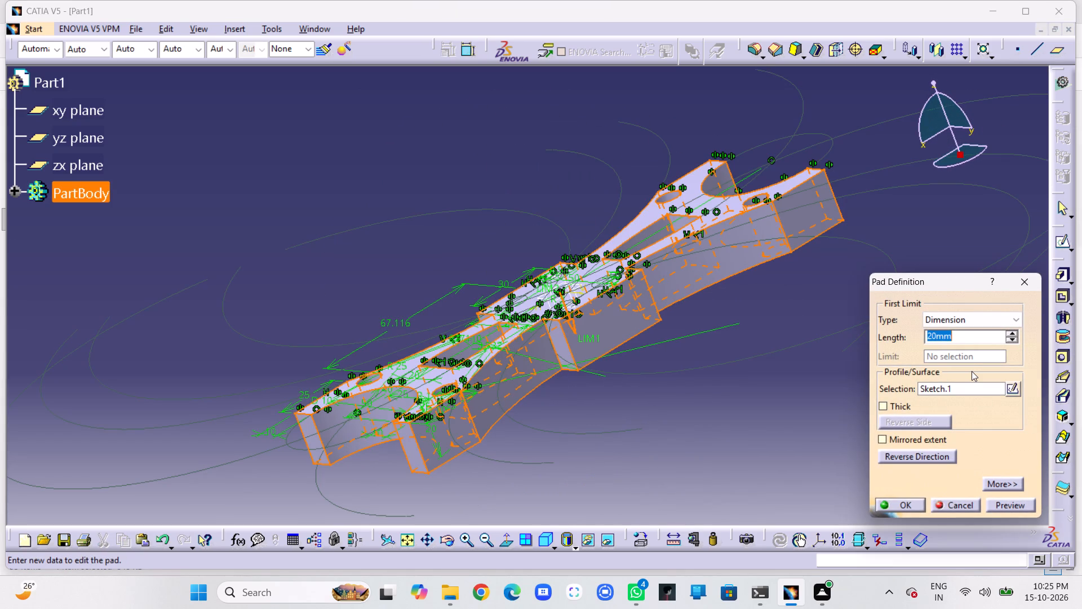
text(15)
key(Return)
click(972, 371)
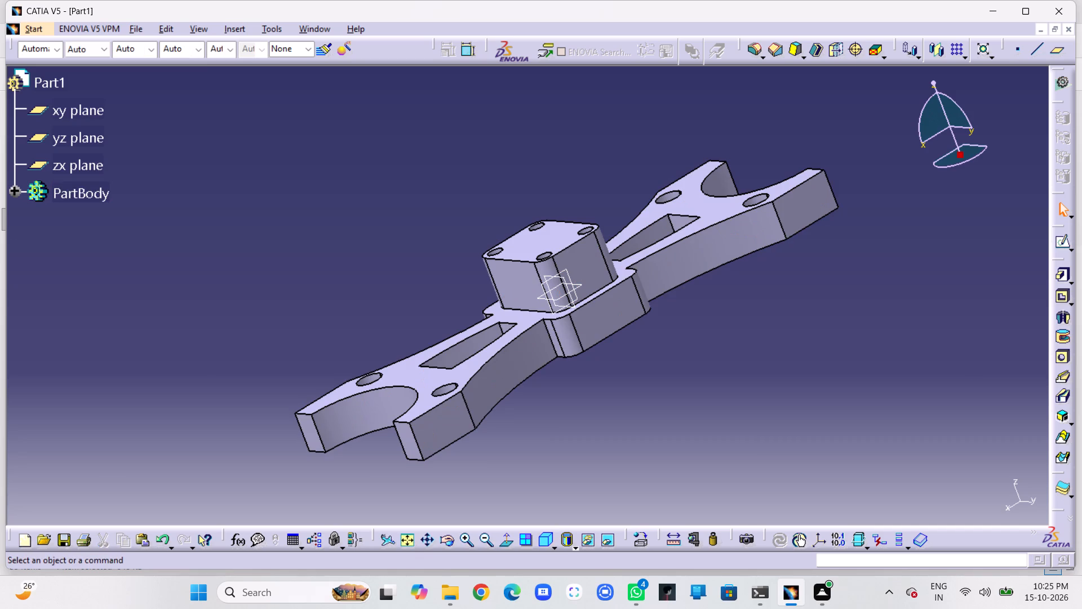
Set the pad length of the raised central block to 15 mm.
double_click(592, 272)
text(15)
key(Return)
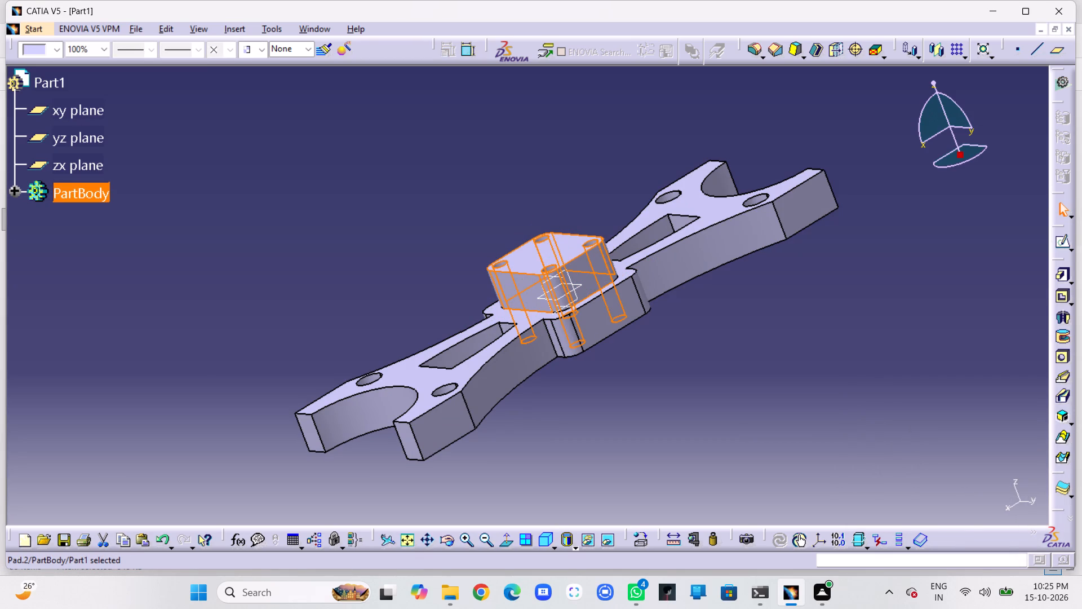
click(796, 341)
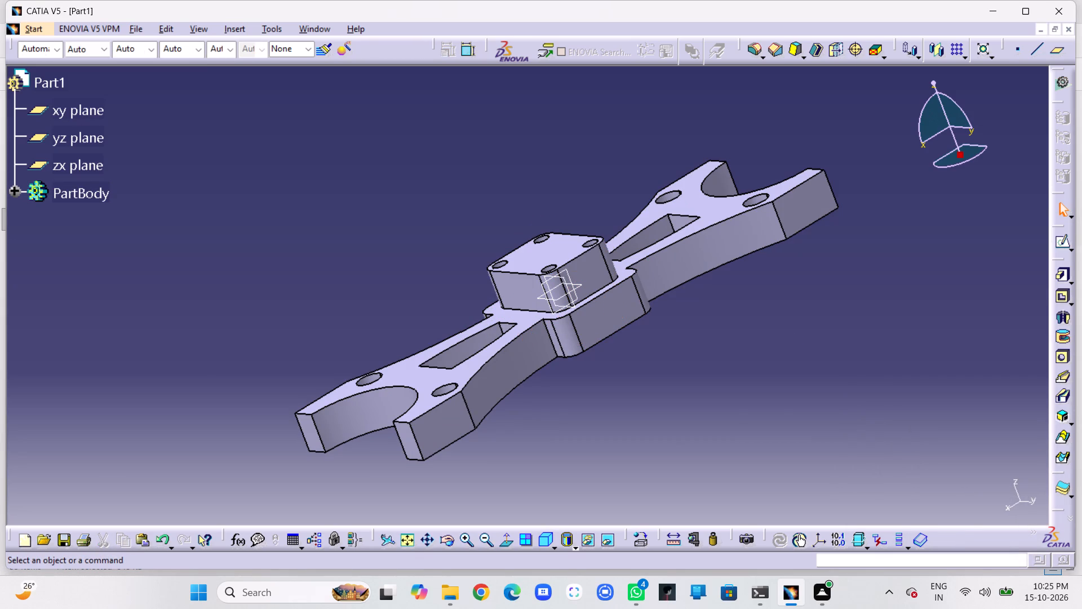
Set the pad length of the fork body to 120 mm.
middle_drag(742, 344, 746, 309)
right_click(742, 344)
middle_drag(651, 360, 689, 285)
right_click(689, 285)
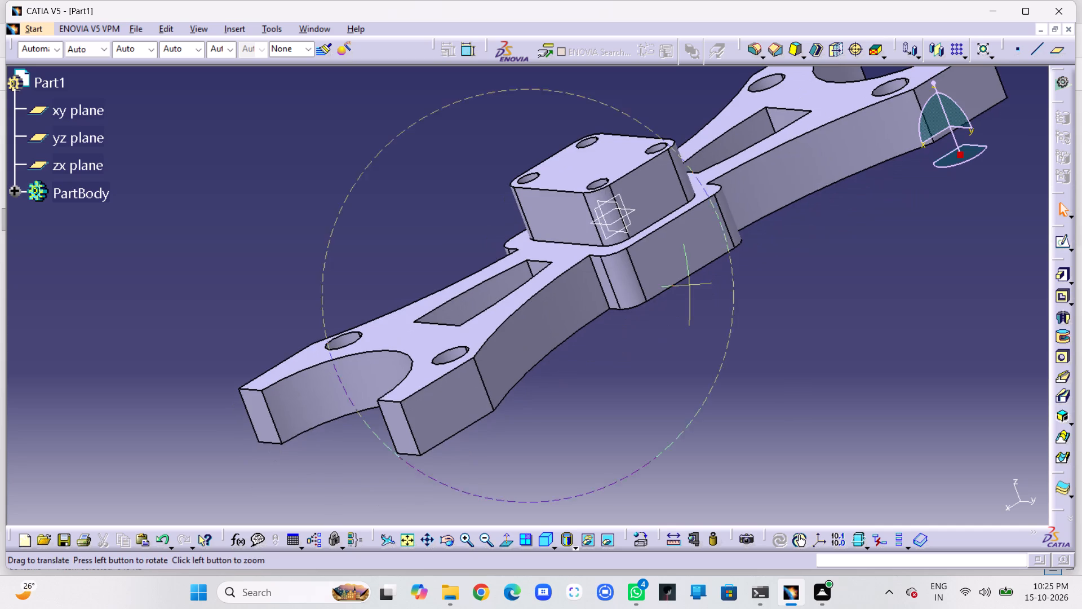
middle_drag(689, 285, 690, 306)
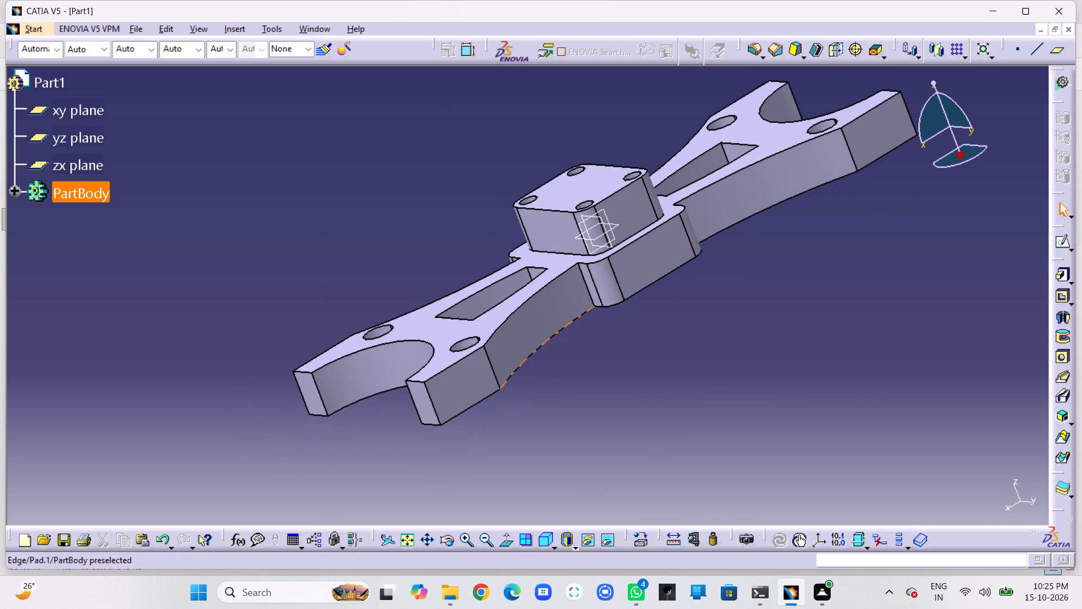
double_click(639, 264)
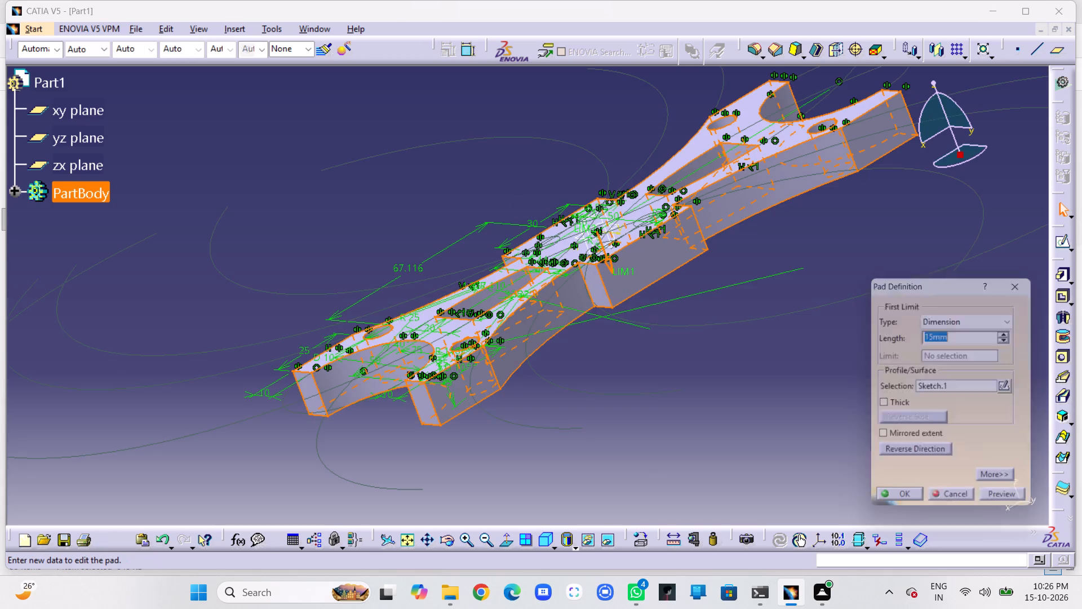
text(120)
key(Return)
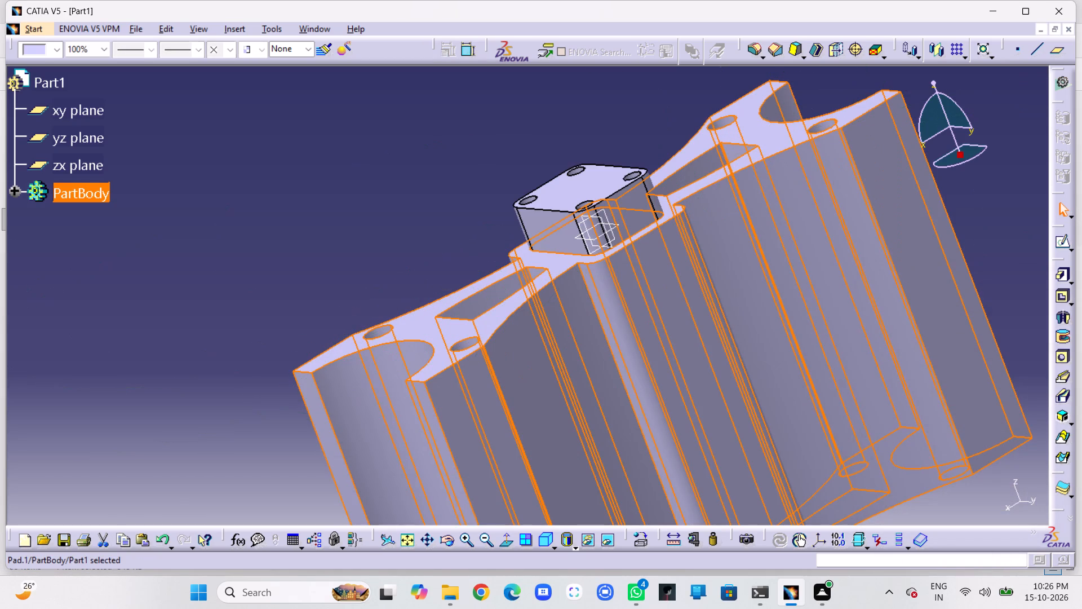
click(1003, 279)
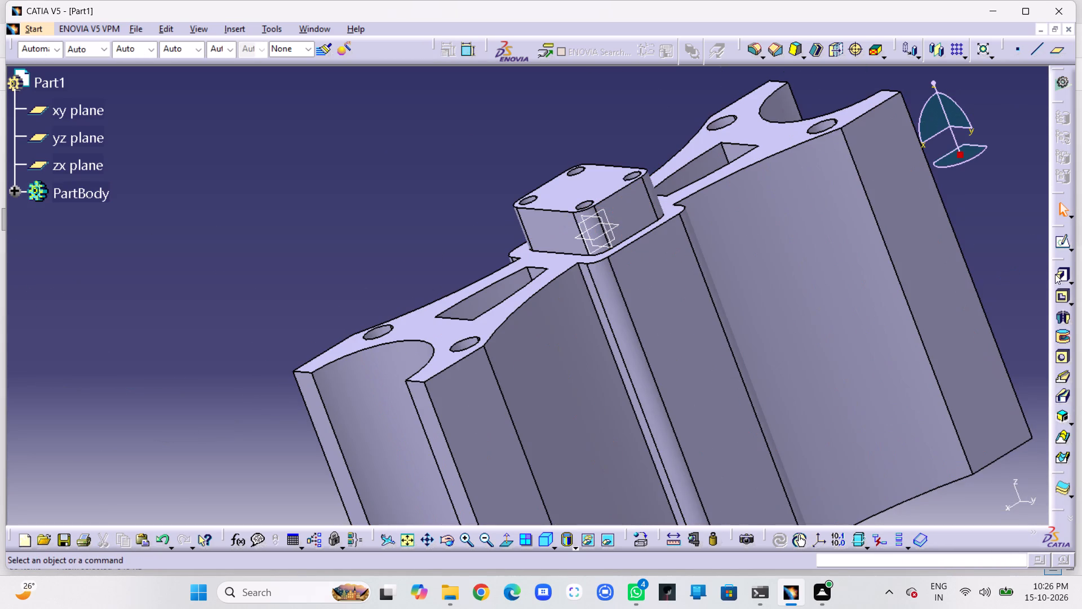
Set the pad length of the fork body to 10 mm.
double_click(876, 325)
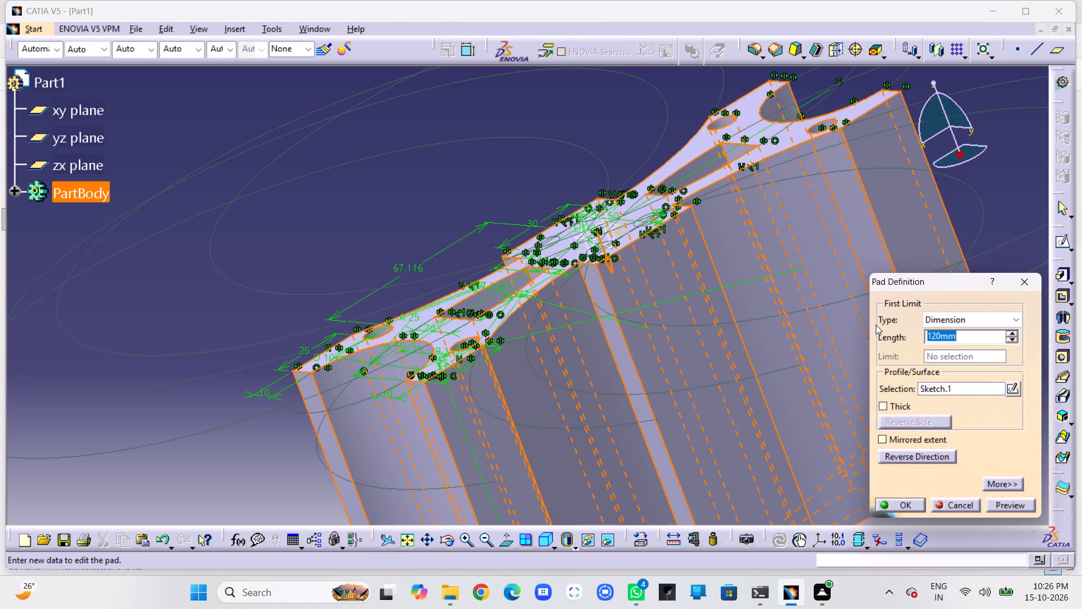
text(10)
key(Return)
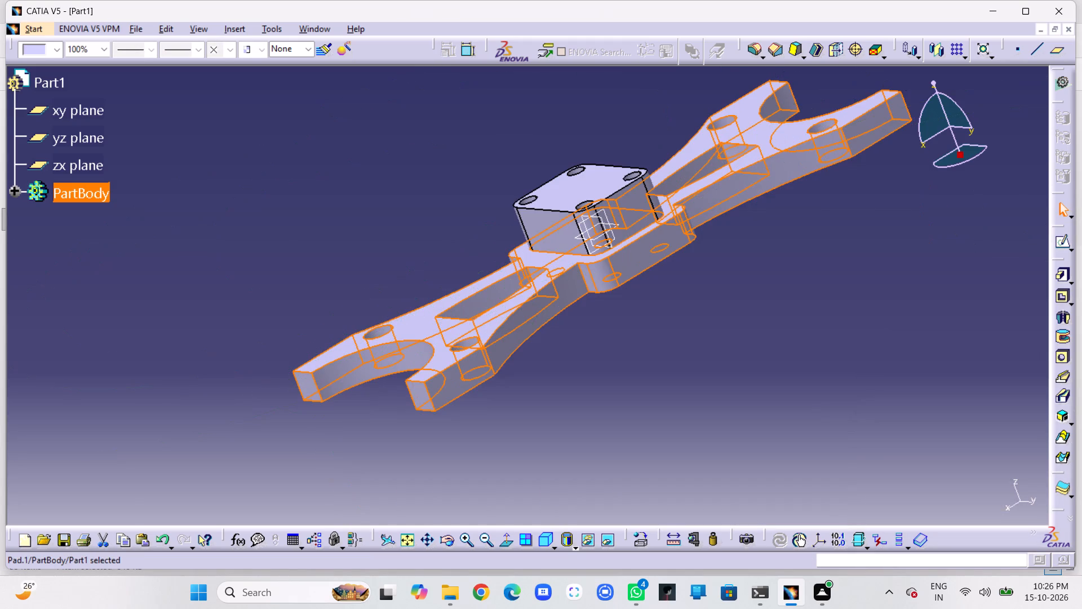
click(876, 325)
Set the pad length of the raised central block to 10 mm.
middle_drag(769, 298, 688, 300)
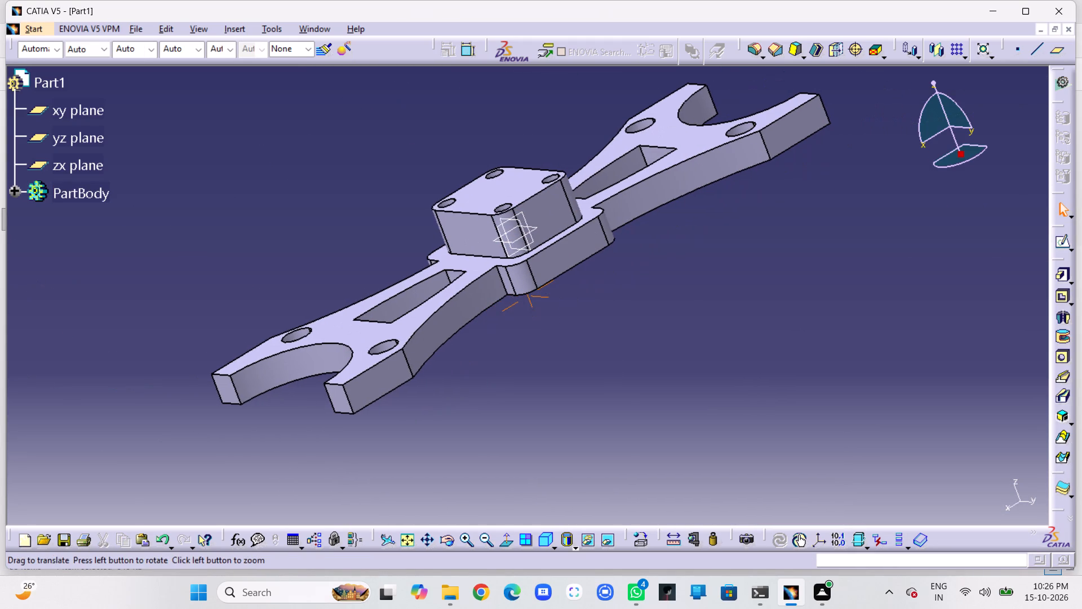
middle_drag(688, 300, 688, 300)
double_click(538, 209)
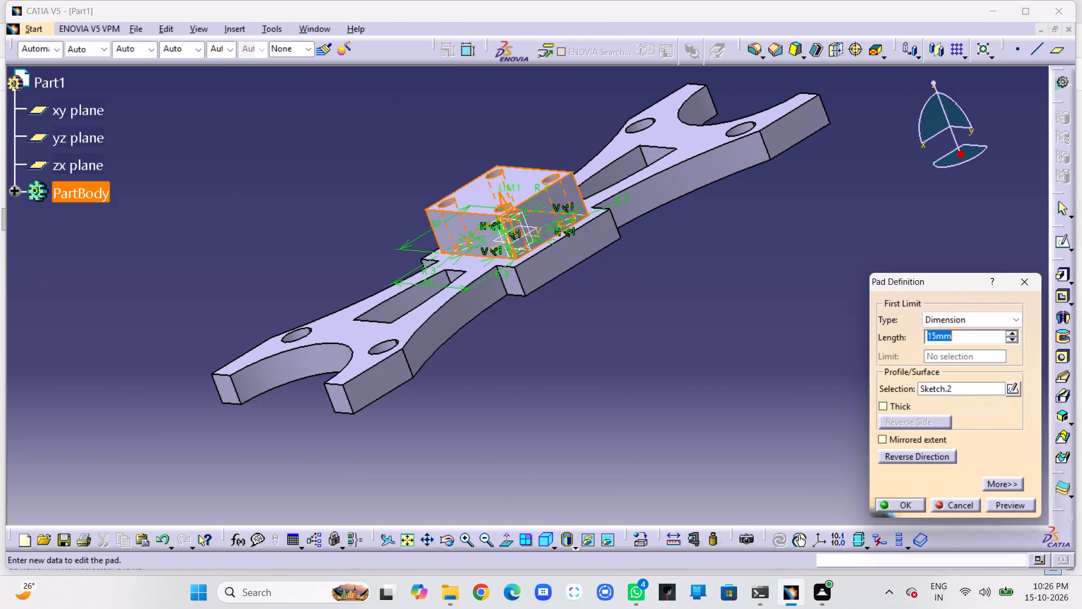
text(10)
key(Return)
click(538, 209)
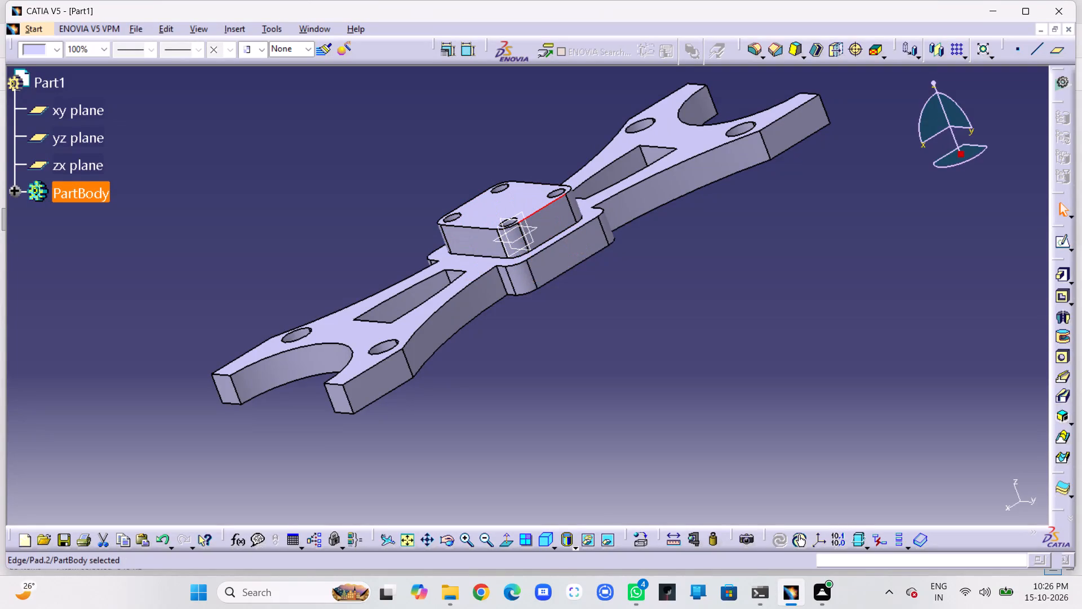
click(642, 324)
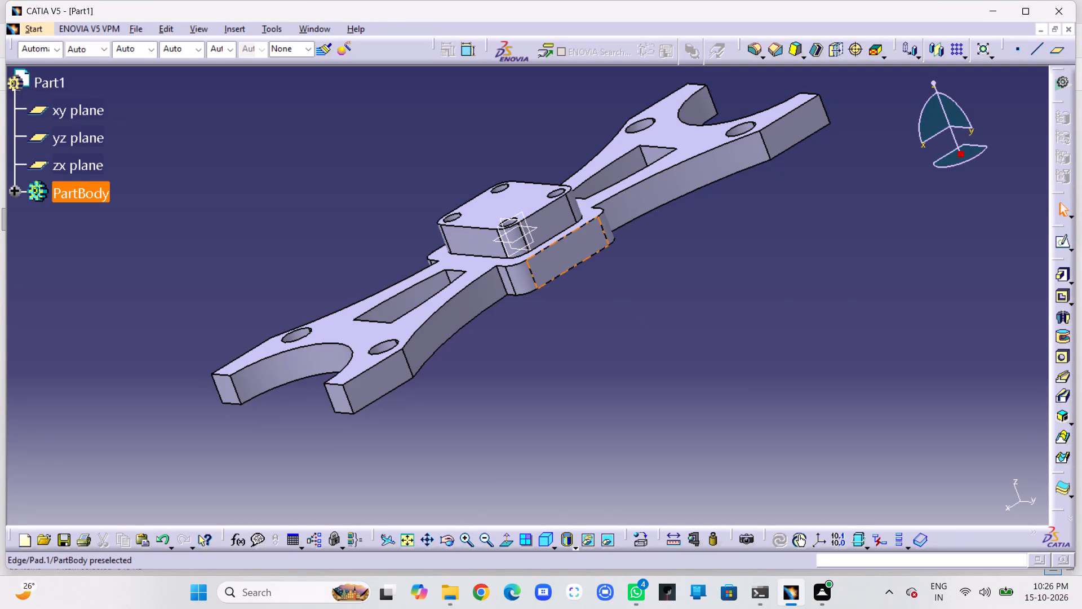
Set the pad length of the fork body to 5 mm.
double_click(564, 249)
key(5)
key(Return)
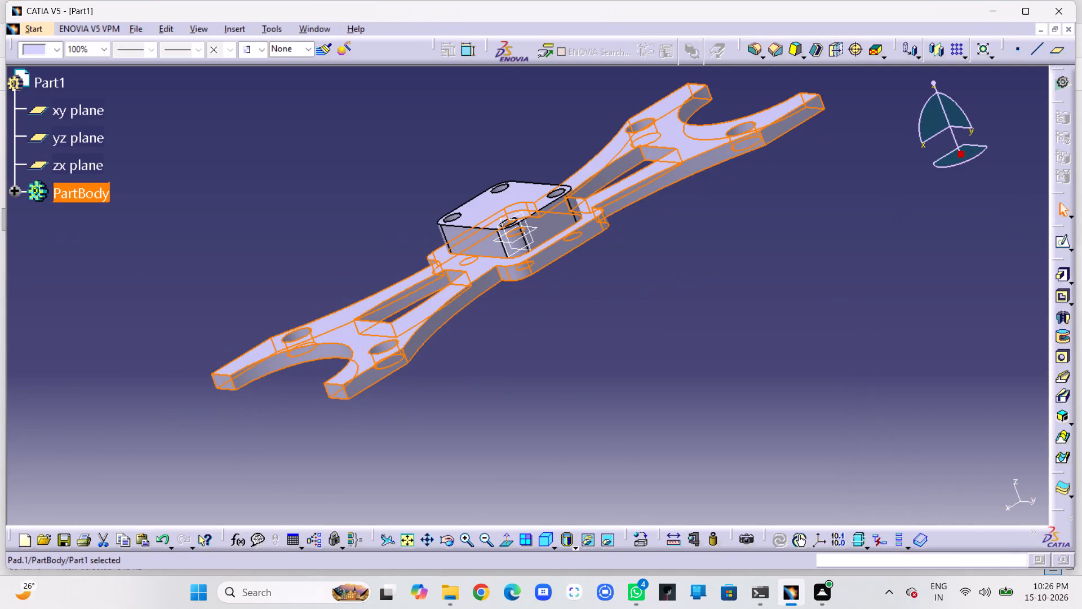
click(617, 263)
Set the pad length of the raised central block to 5 mm.
double_click(555, 221)
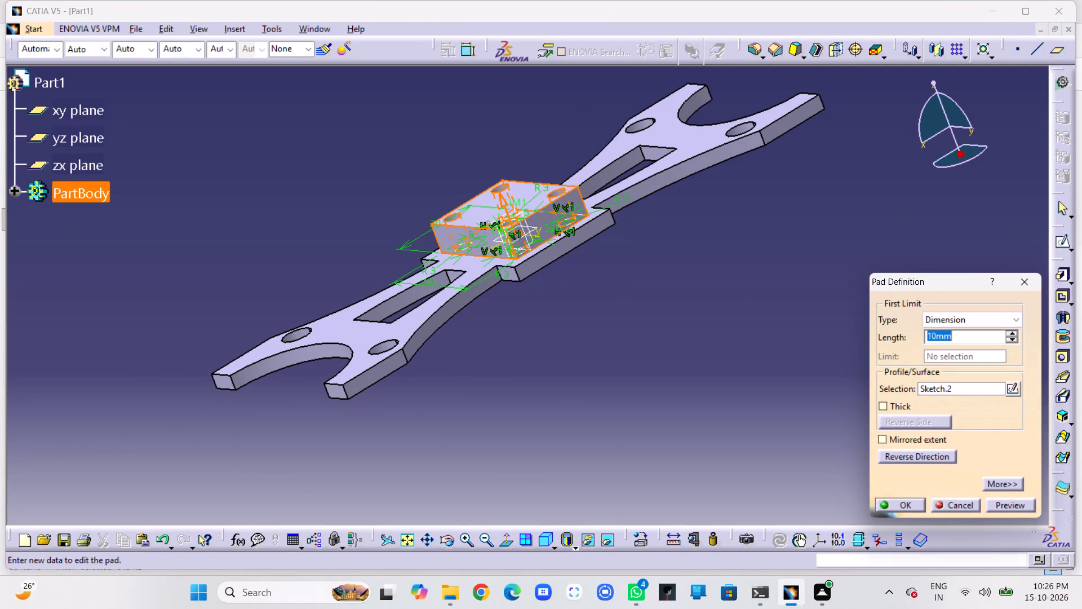
key(5)
key(Return)
drag(849, 285, 798, 285)
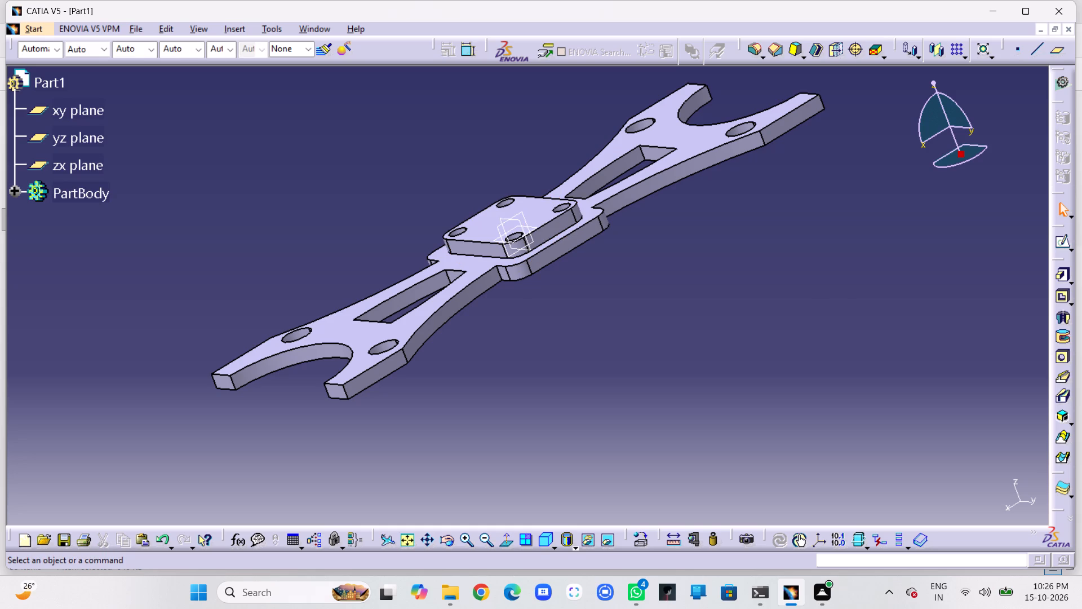
Examine the overall shape and proportions of the whole part in an isometric view.
click(540, 542)
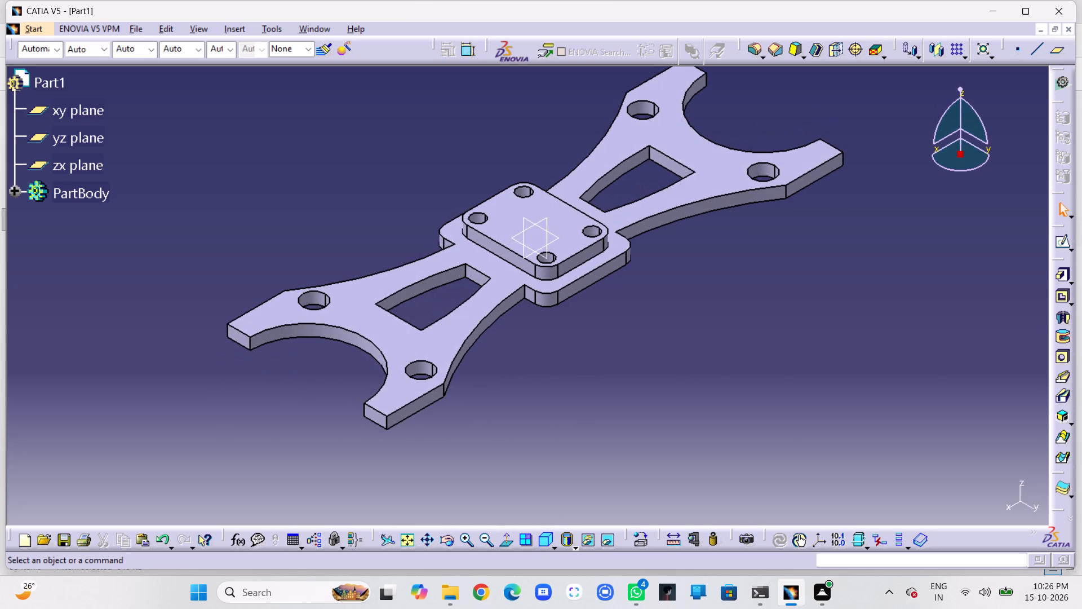
middle_drag(604, 364, 642, 410)
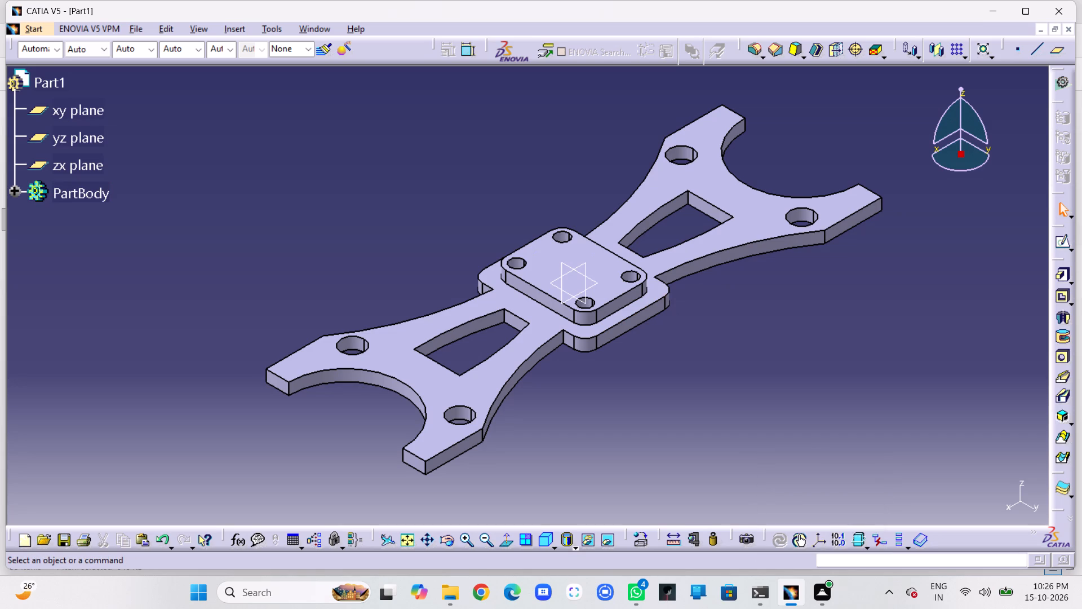
middle_drag(726, 378, 716, 378)
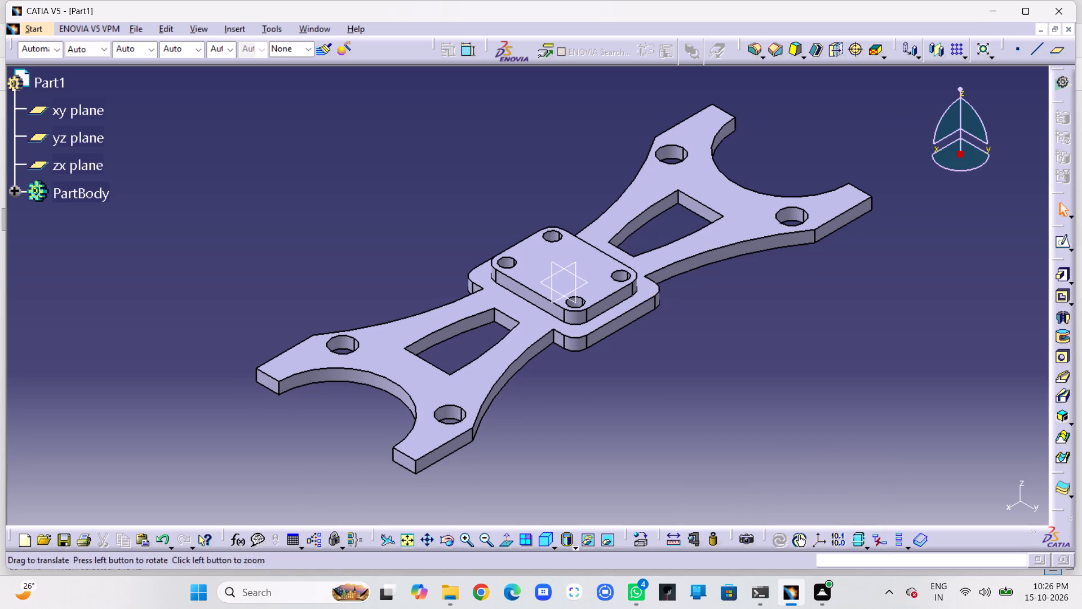
middle_drag(716, 378, 708, 378)
middle_drag(737, 360, 731, 363)
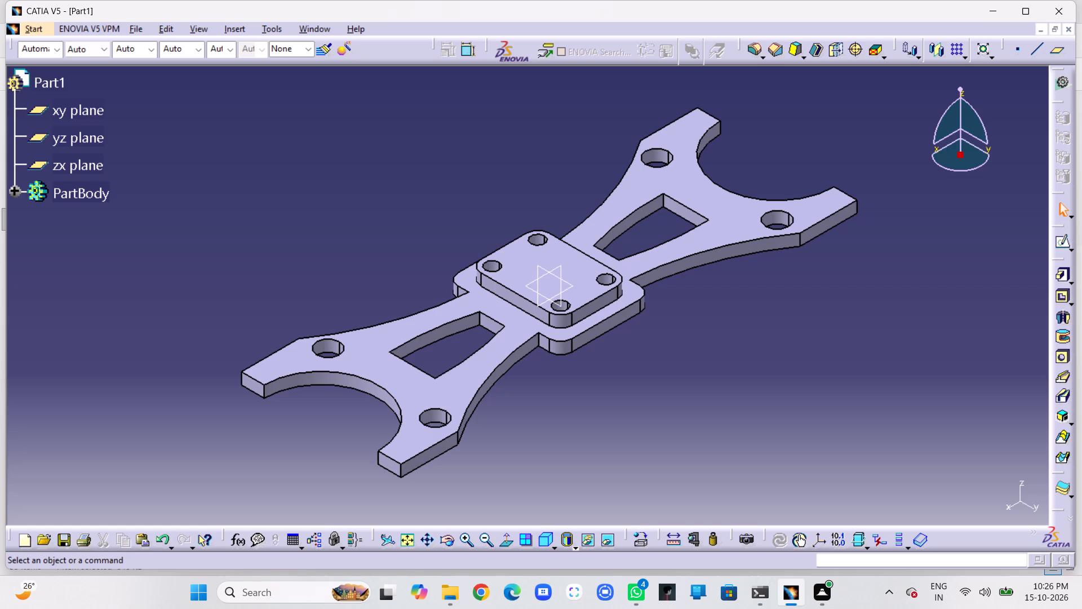
middle_drag(735, 326, 785, 357)
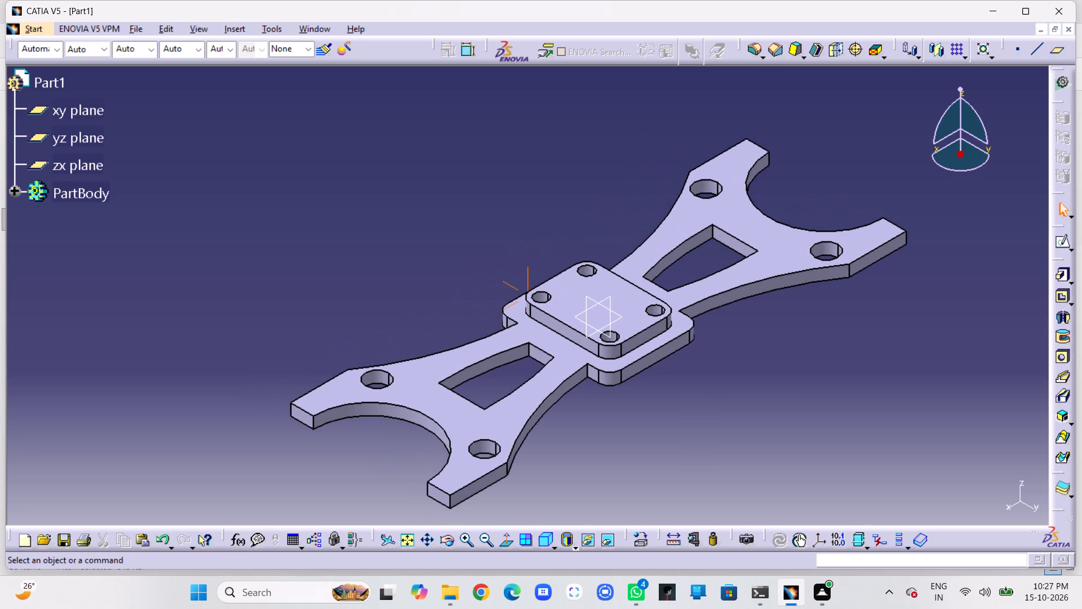
middle_drag(785, 357, 785, 358)
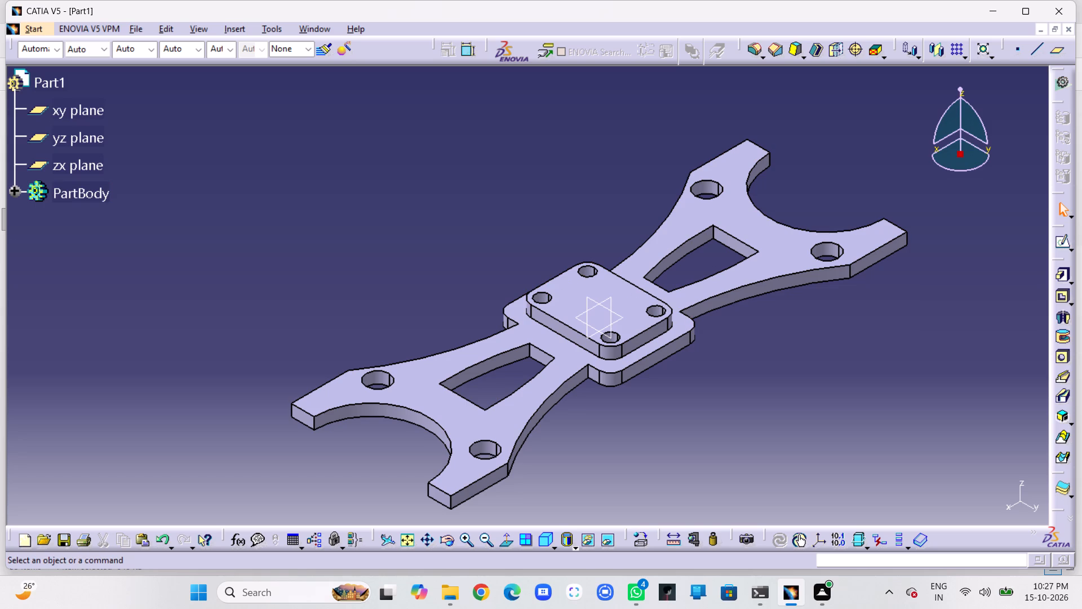
middle_drag(738, 371, 677, 341)
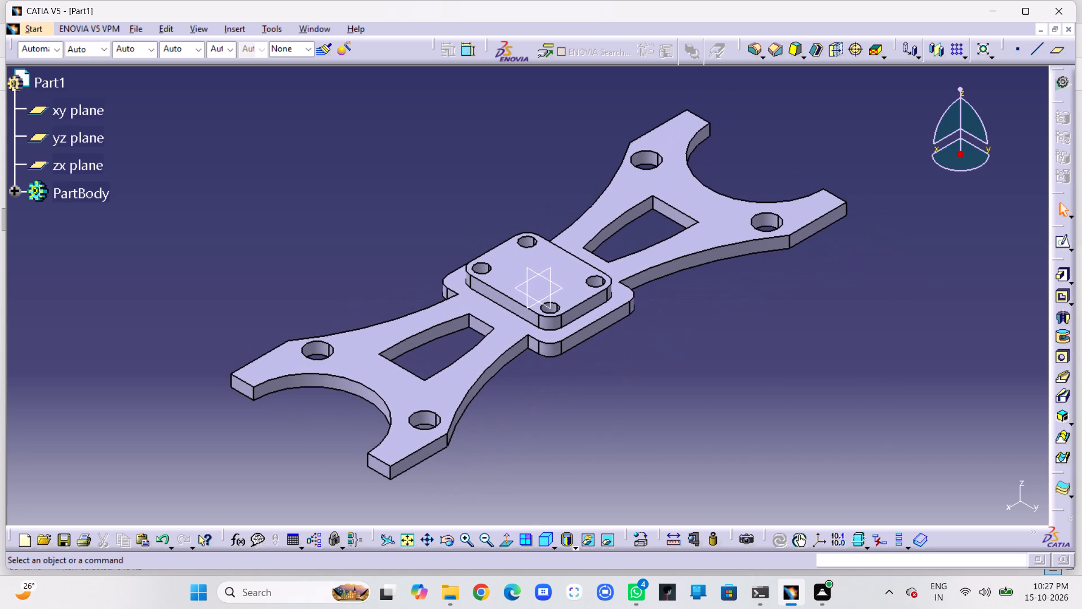
middle_drag(677, 341, 681, 338)
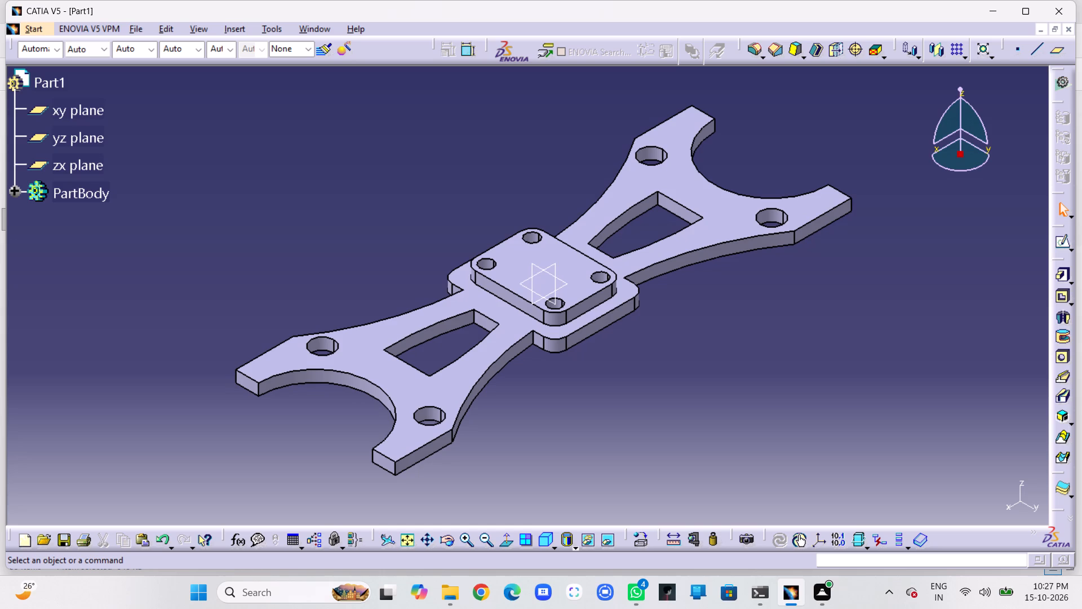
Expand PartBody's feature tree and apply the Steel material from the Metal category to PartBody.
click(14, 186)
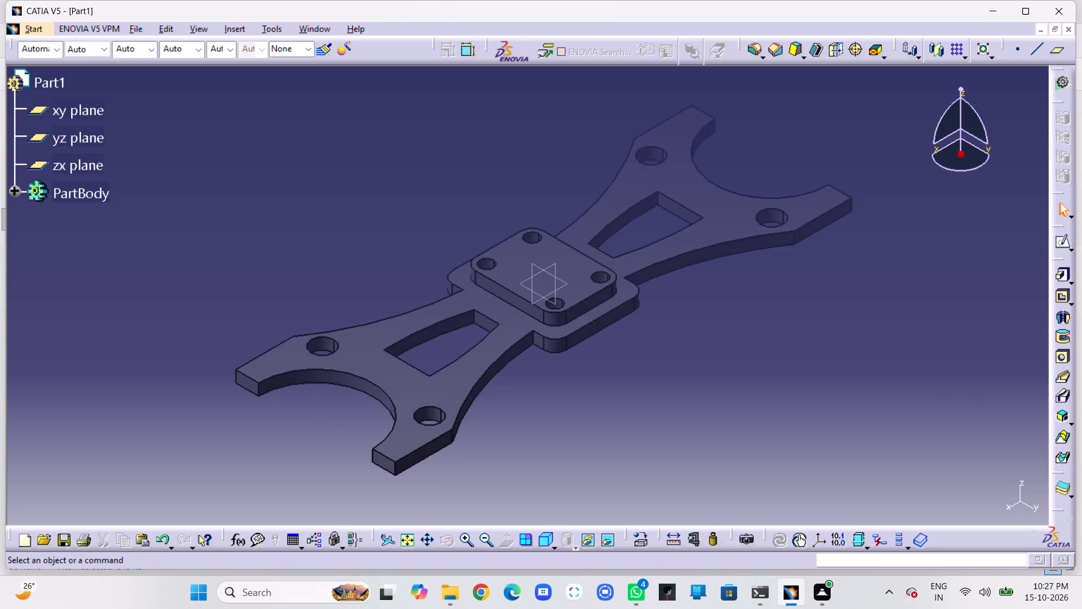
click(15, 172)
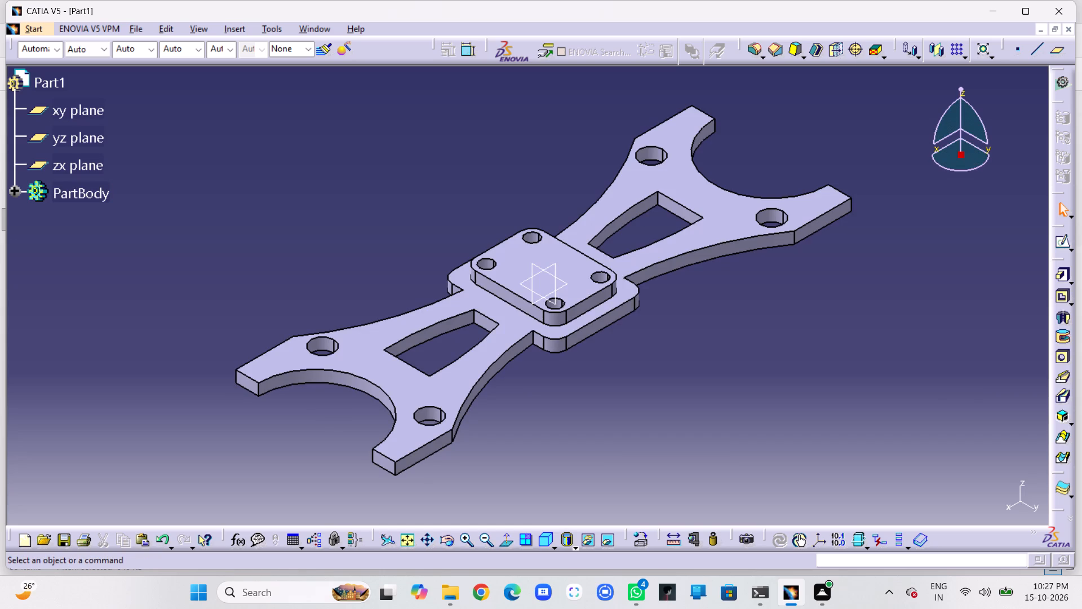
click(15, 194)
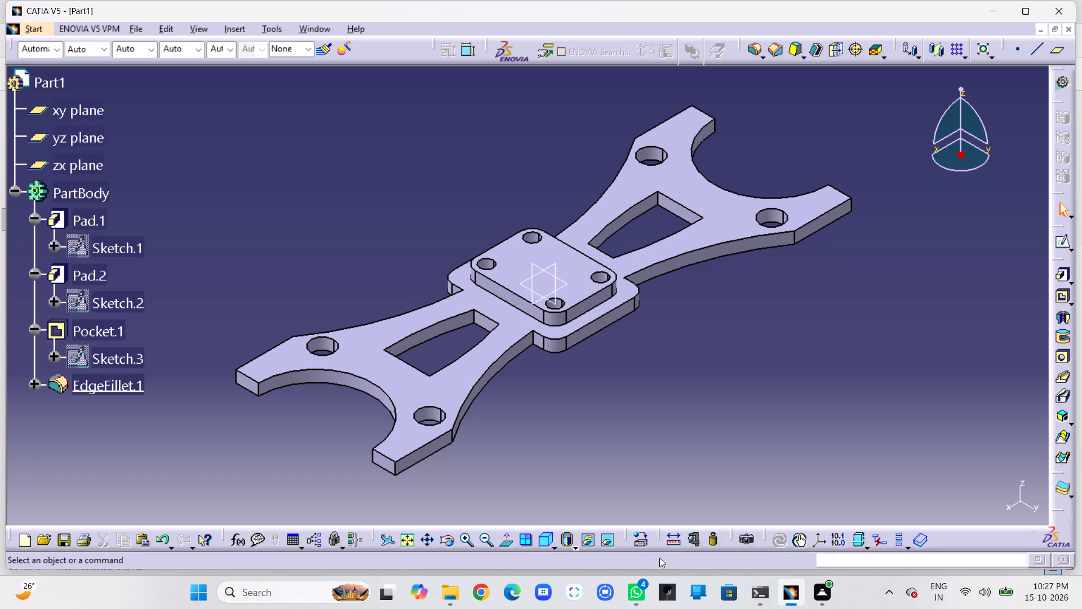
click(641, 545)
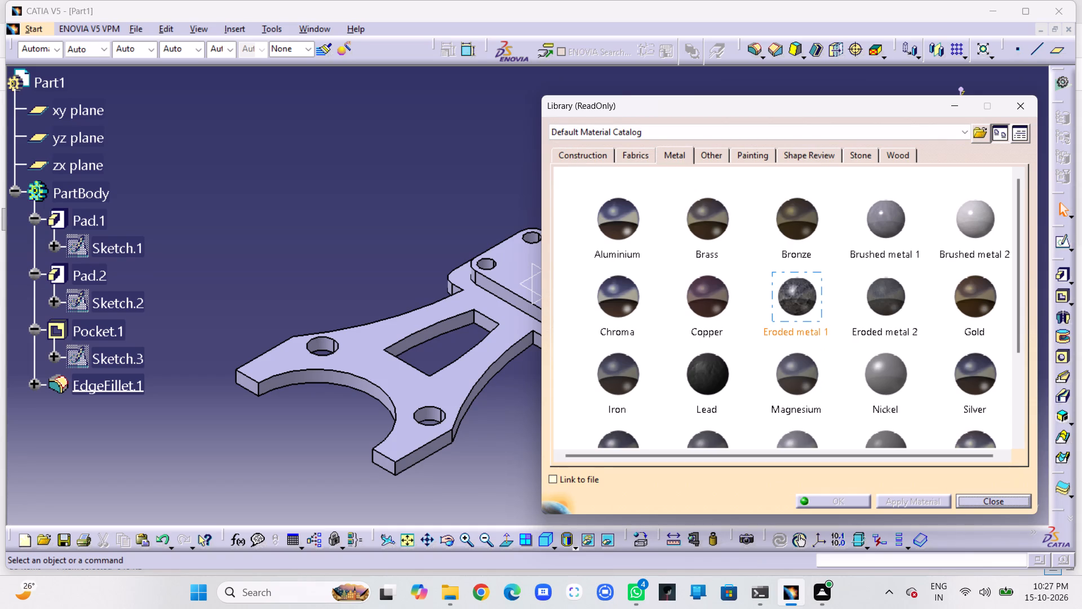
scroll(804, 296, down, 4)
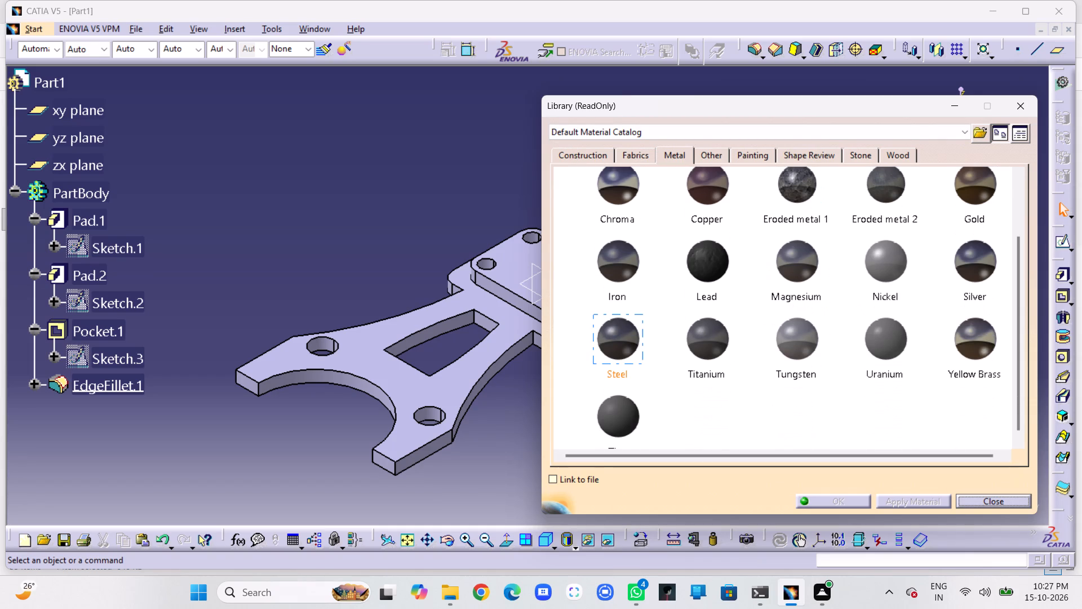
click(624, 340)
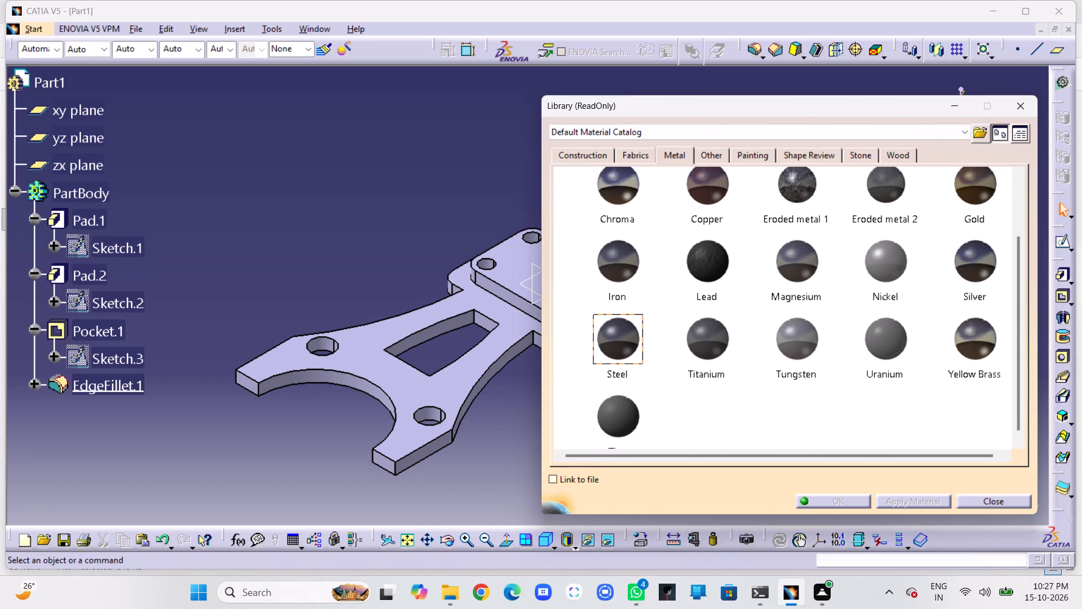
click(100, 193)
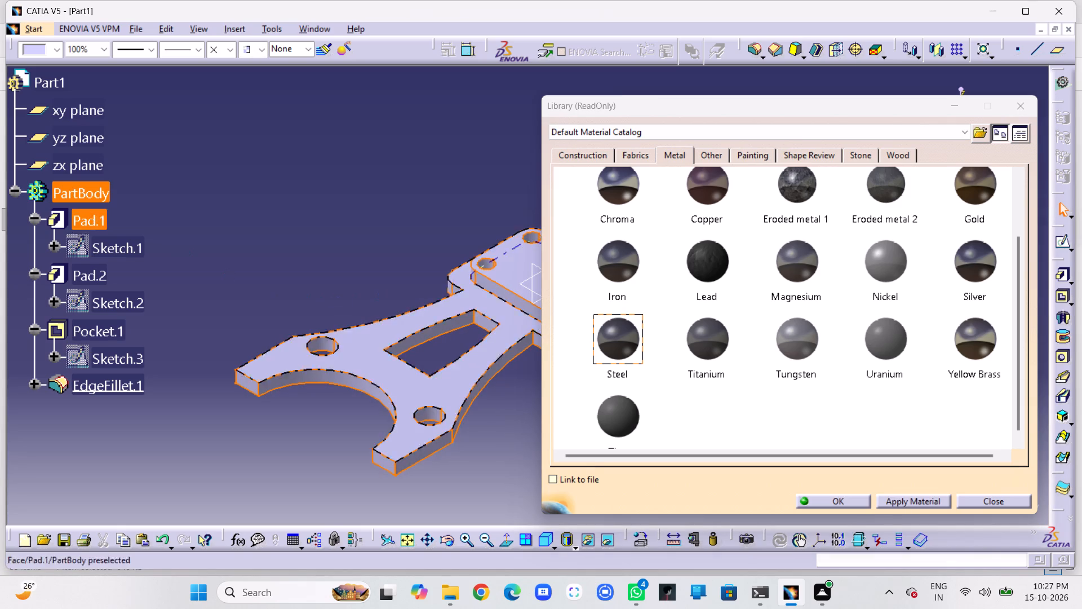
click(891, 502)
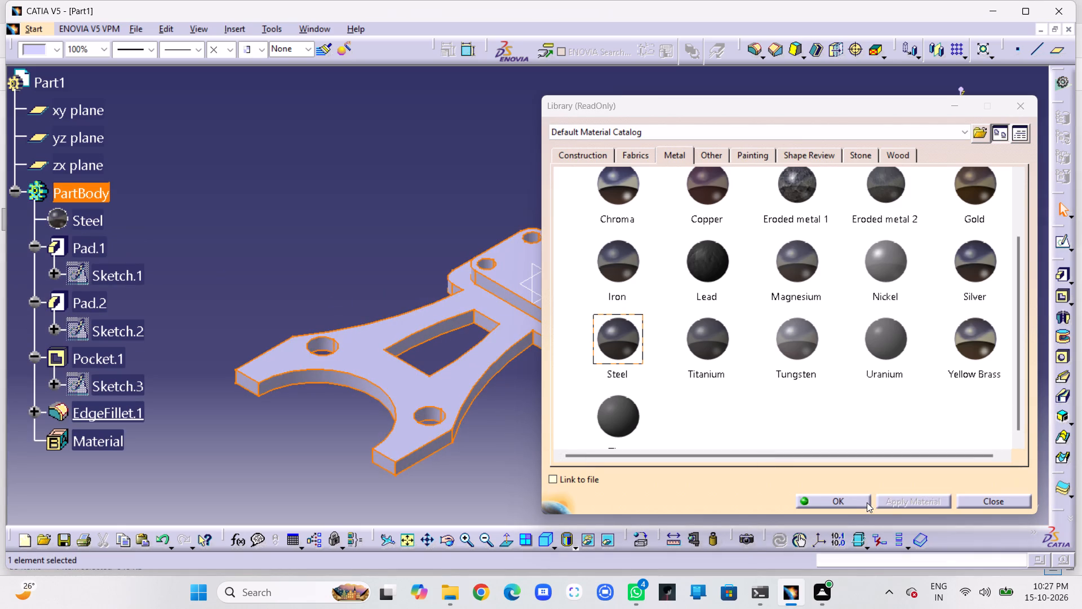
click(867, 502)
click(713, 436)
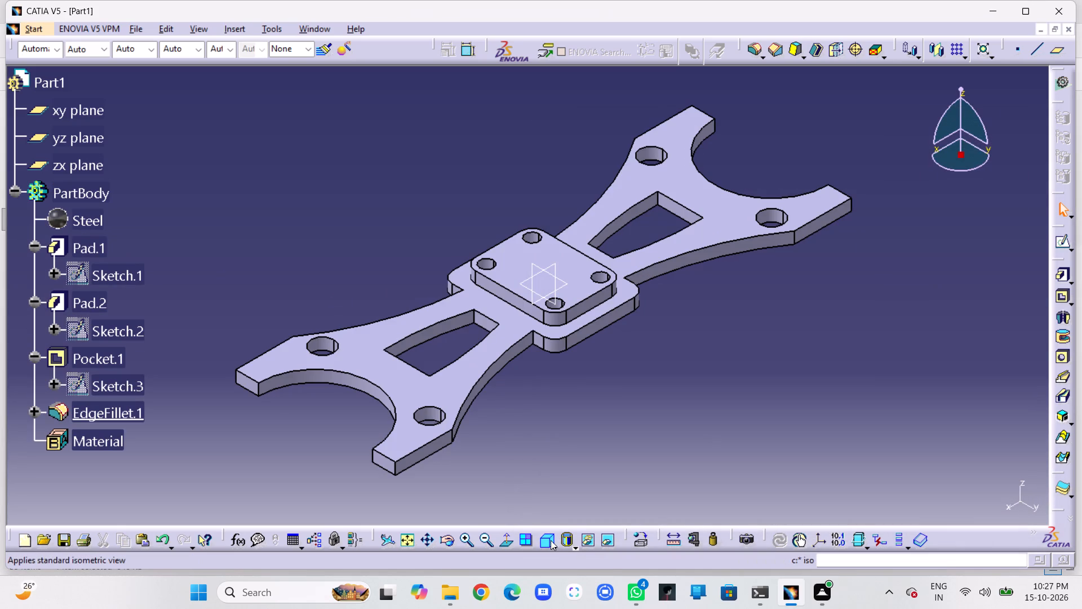
Try the plain shading and wireframe display modes, then set the display to Shading with Material.
click(575, 548)
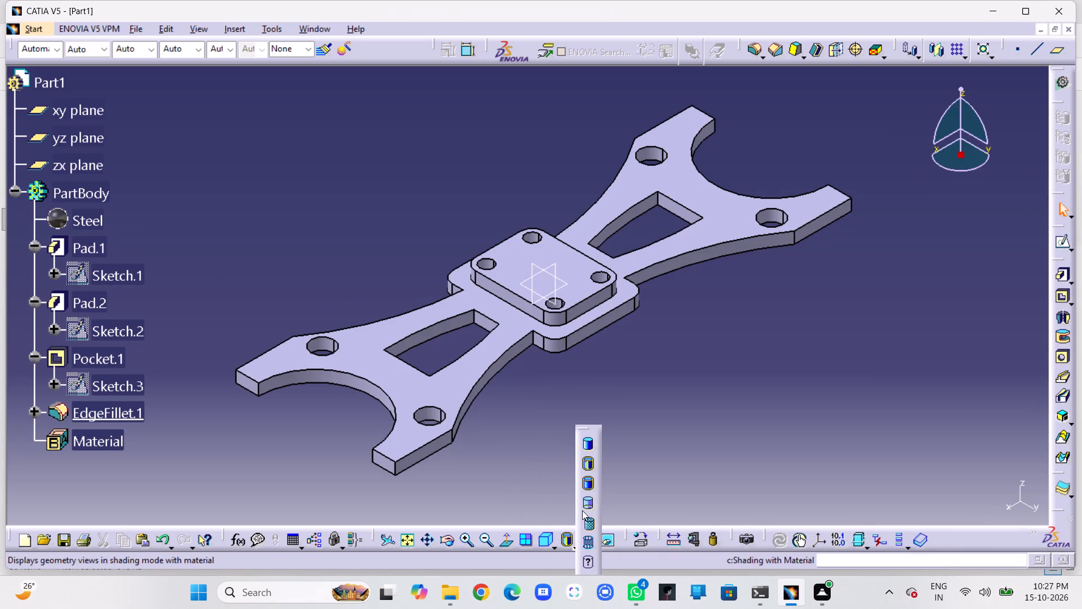
click(584, 444)
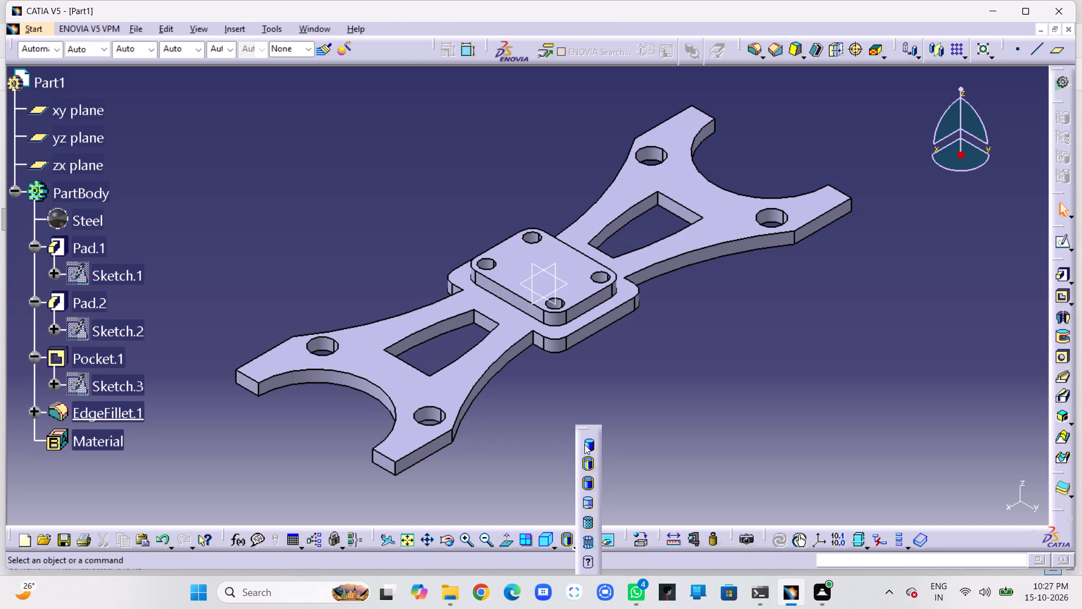
click(574, 549)
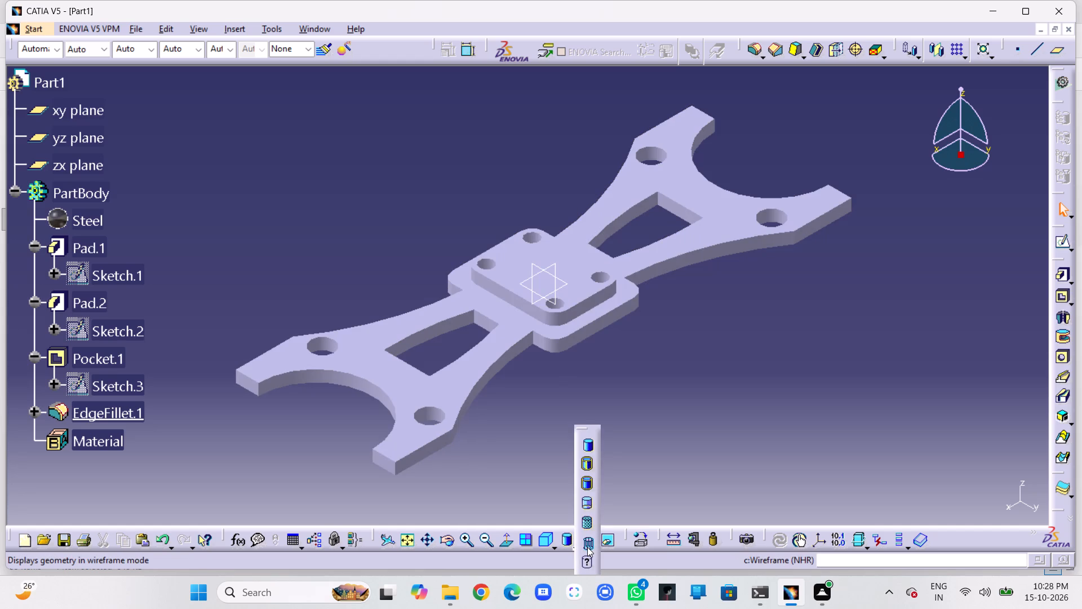
click(587, 541)
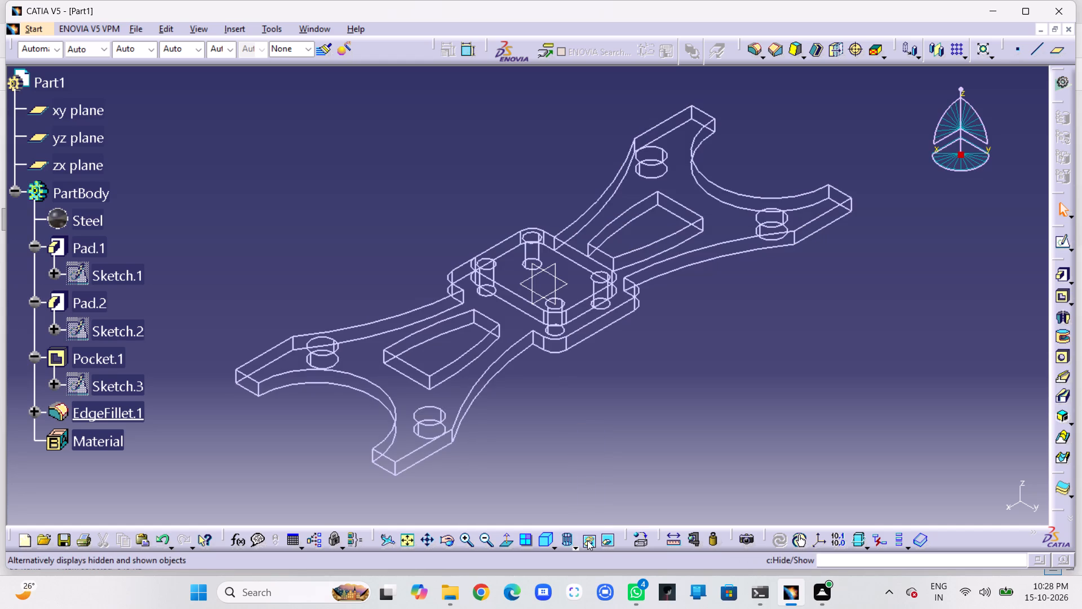
click(576, 548)
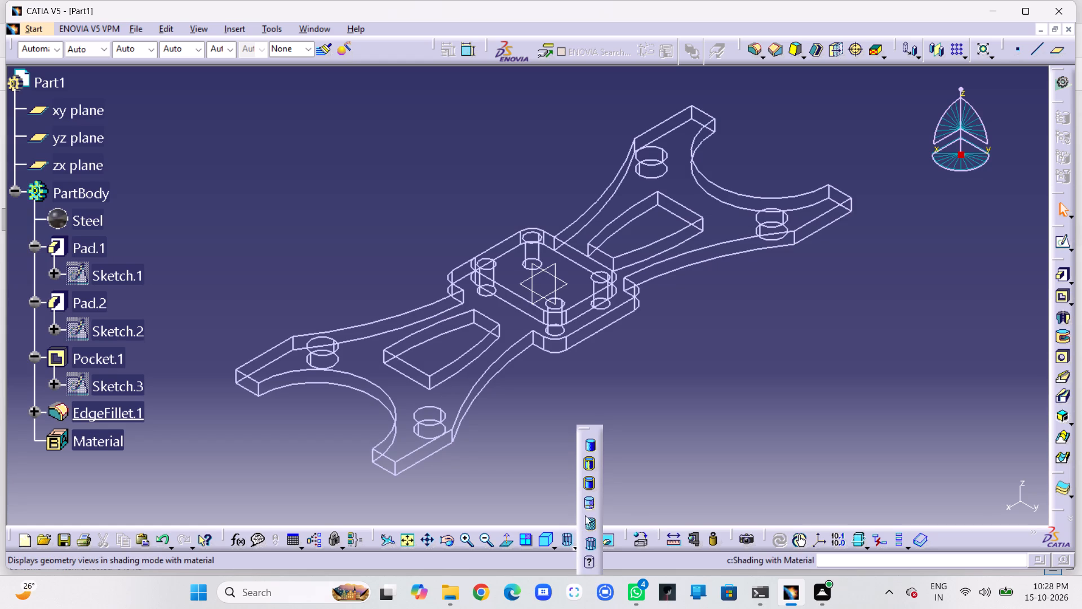
click(586, 520)
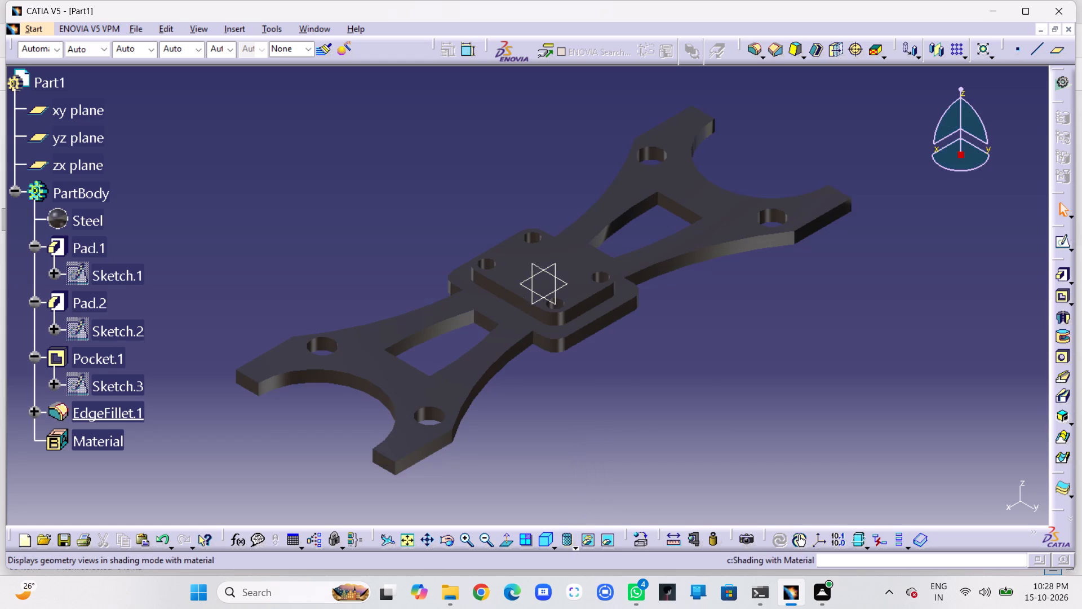
click(605, 433)
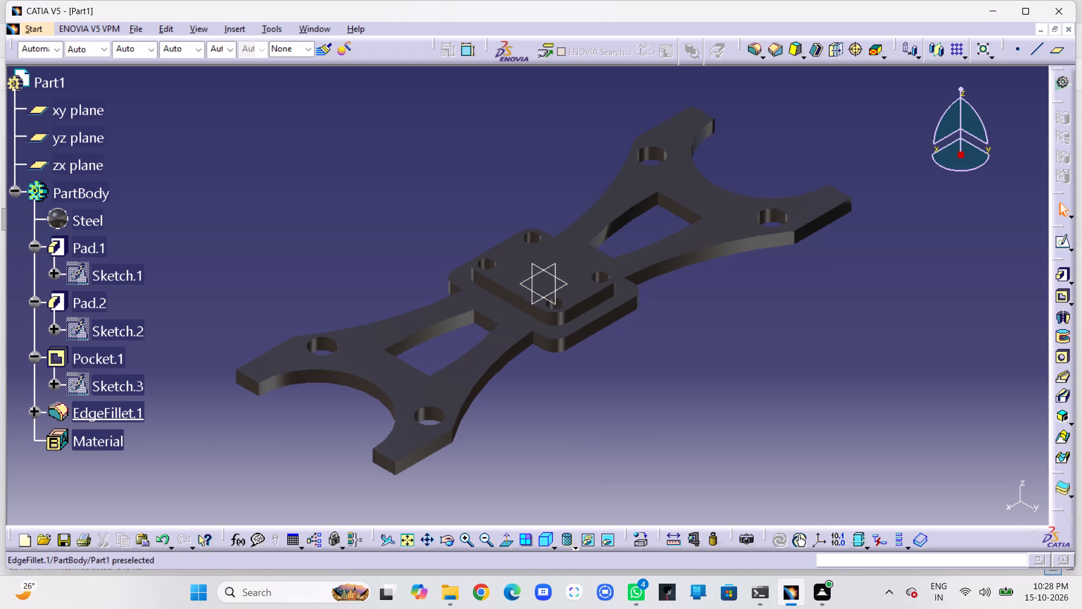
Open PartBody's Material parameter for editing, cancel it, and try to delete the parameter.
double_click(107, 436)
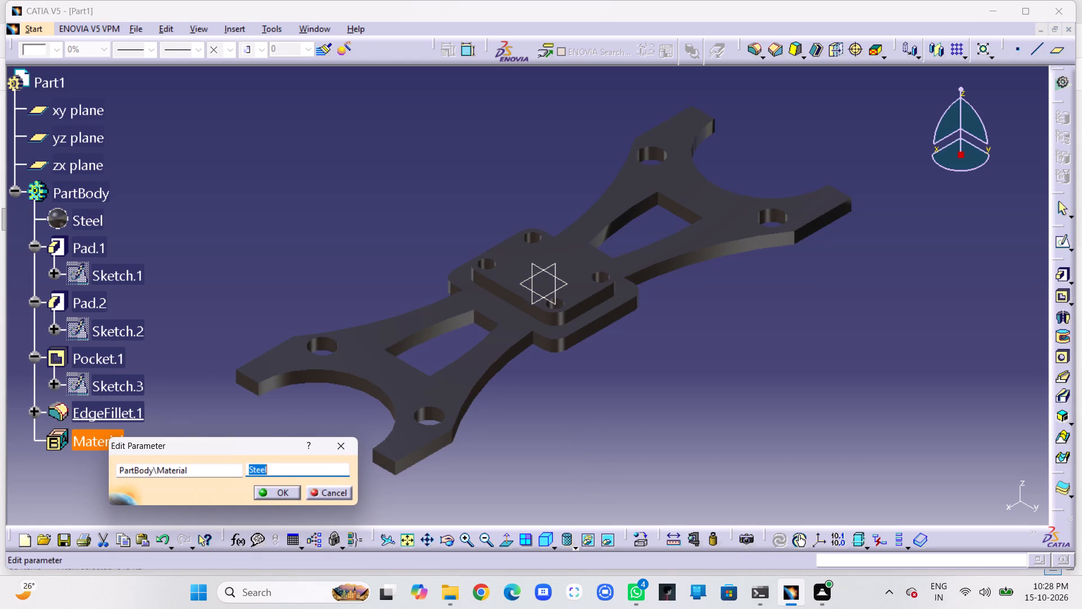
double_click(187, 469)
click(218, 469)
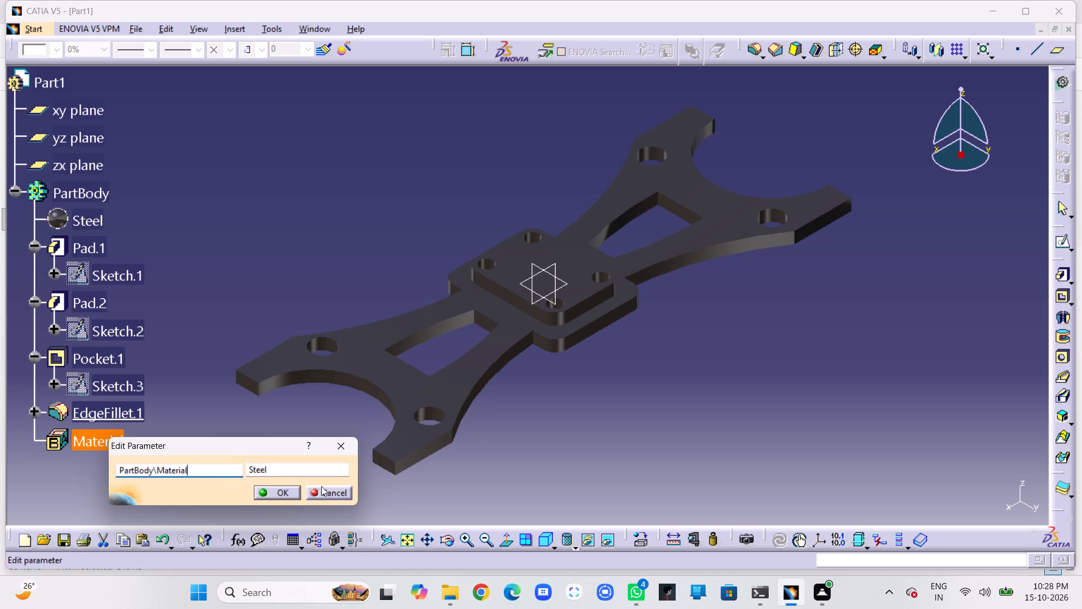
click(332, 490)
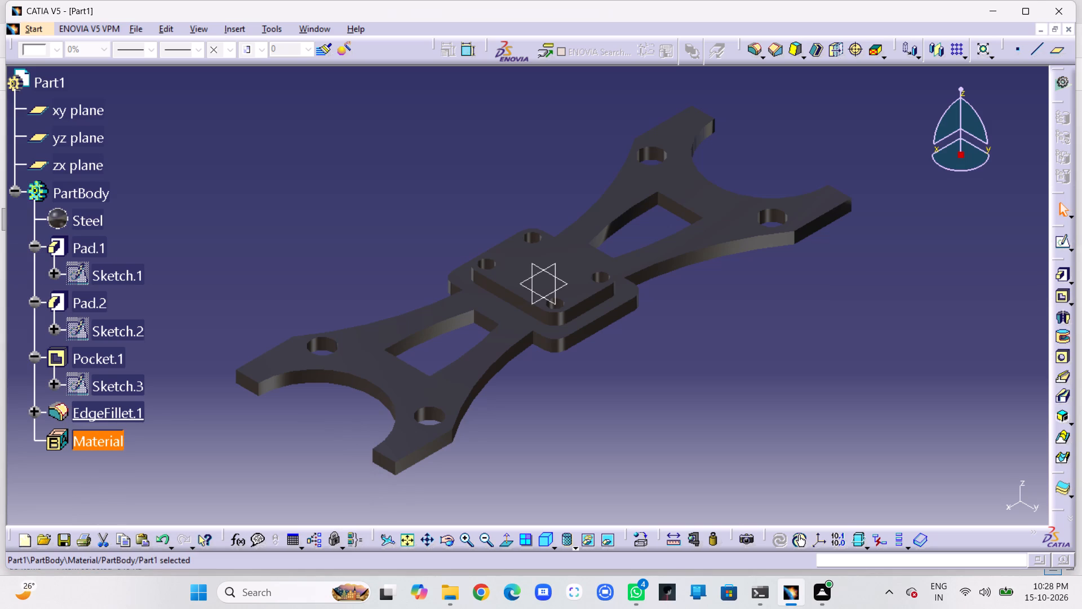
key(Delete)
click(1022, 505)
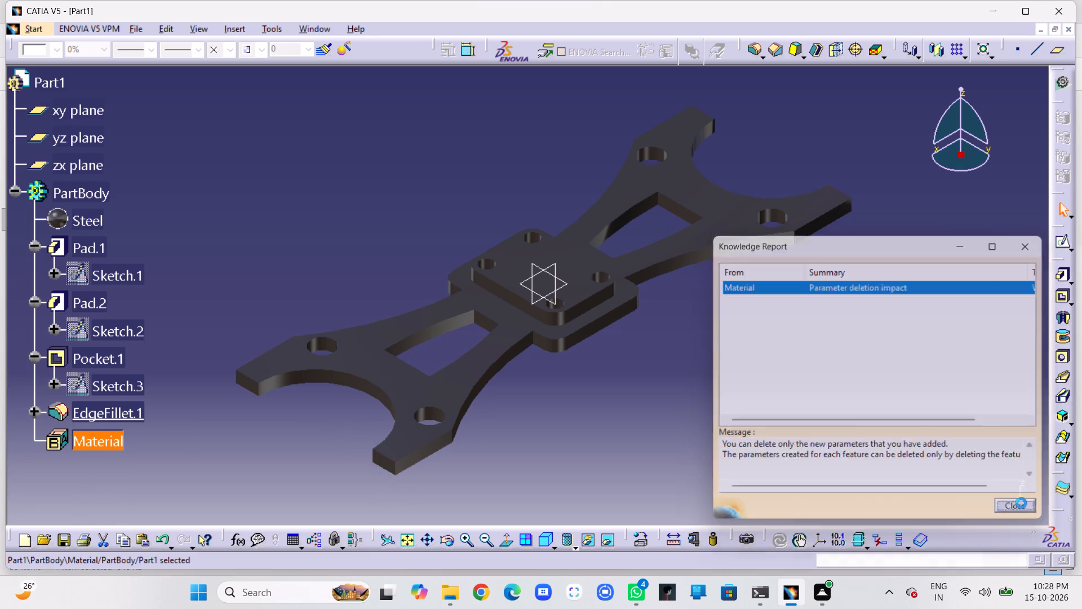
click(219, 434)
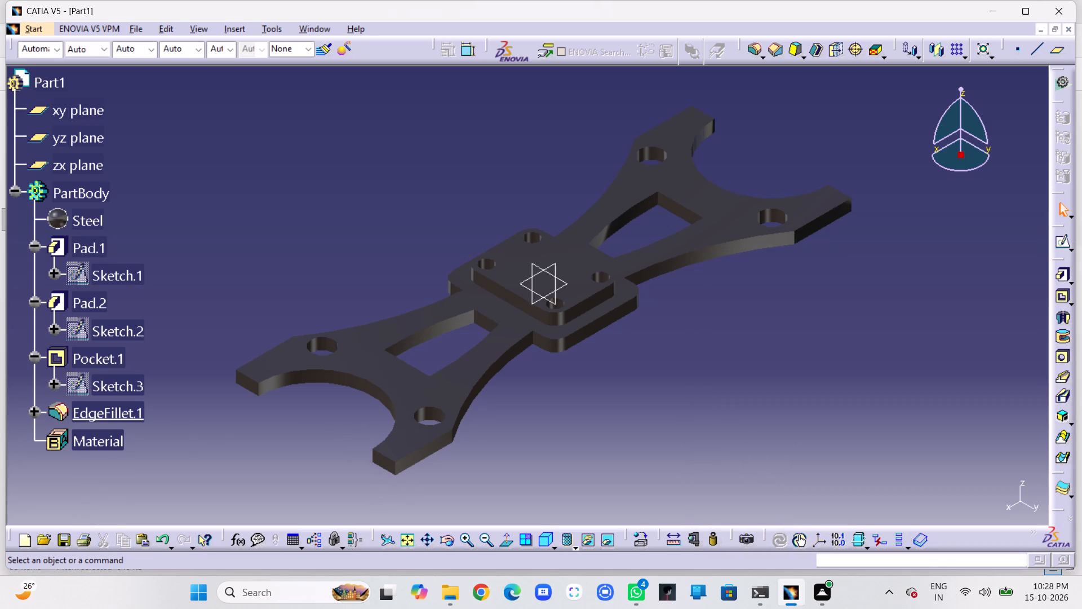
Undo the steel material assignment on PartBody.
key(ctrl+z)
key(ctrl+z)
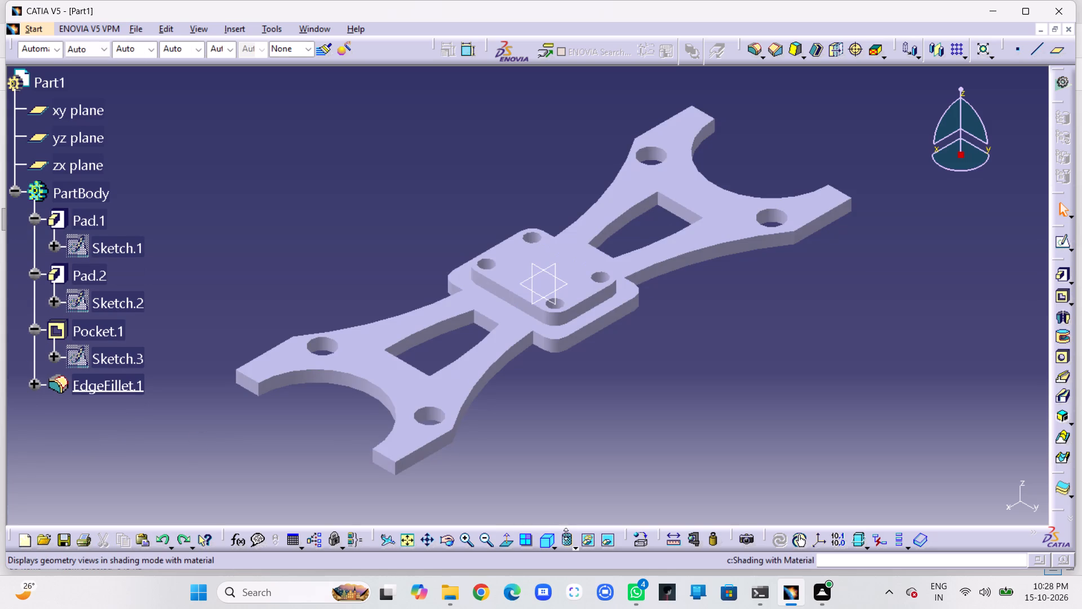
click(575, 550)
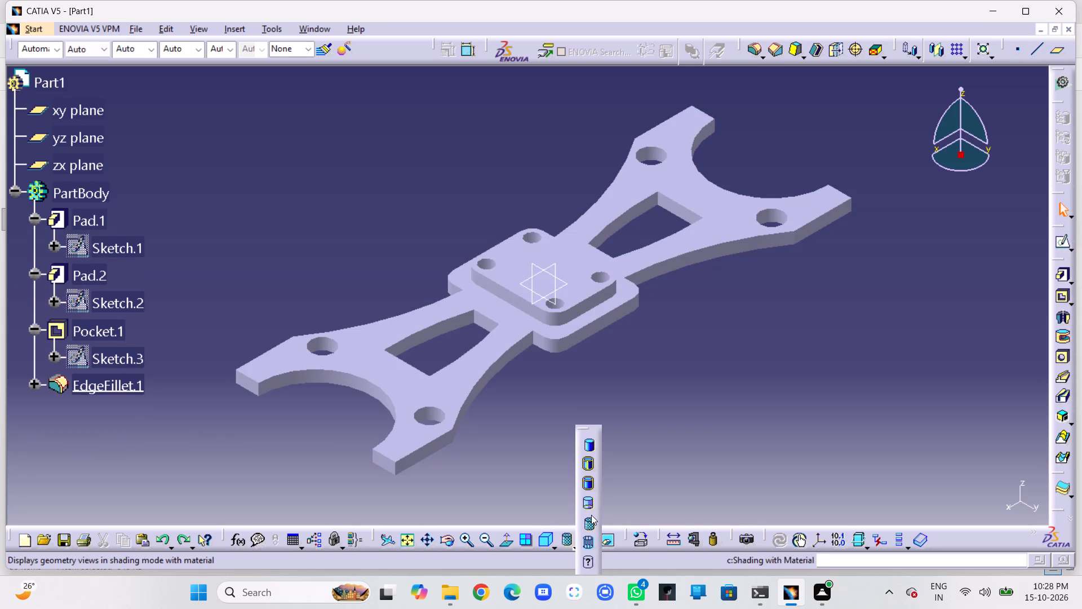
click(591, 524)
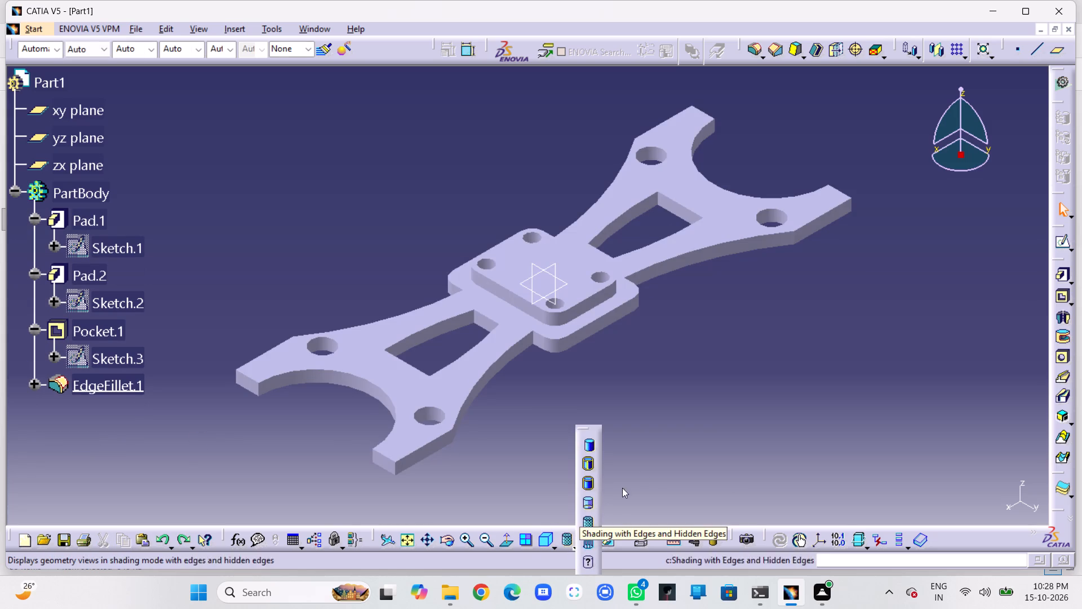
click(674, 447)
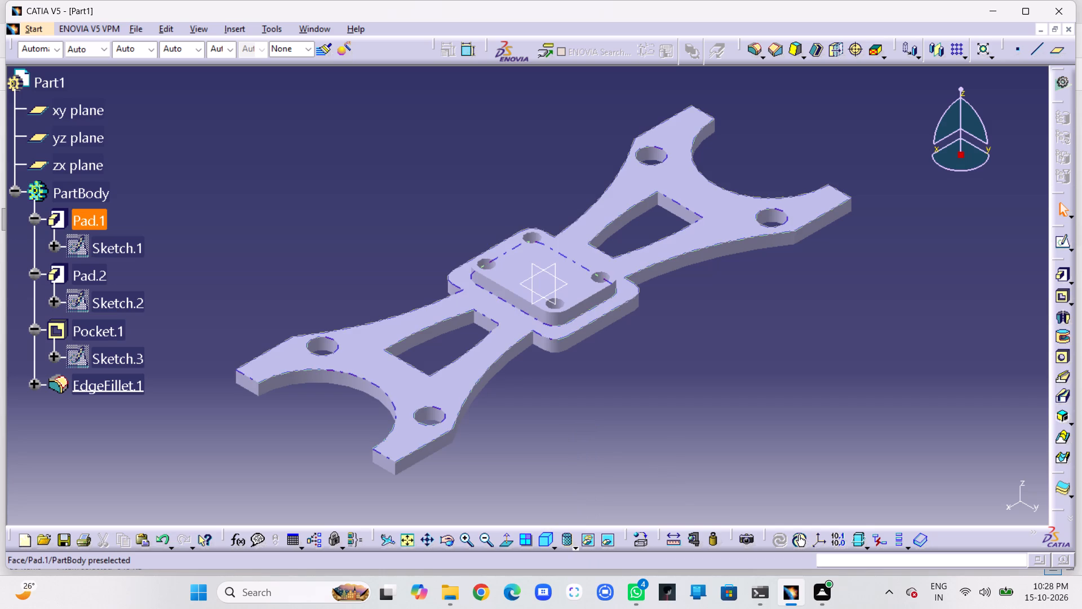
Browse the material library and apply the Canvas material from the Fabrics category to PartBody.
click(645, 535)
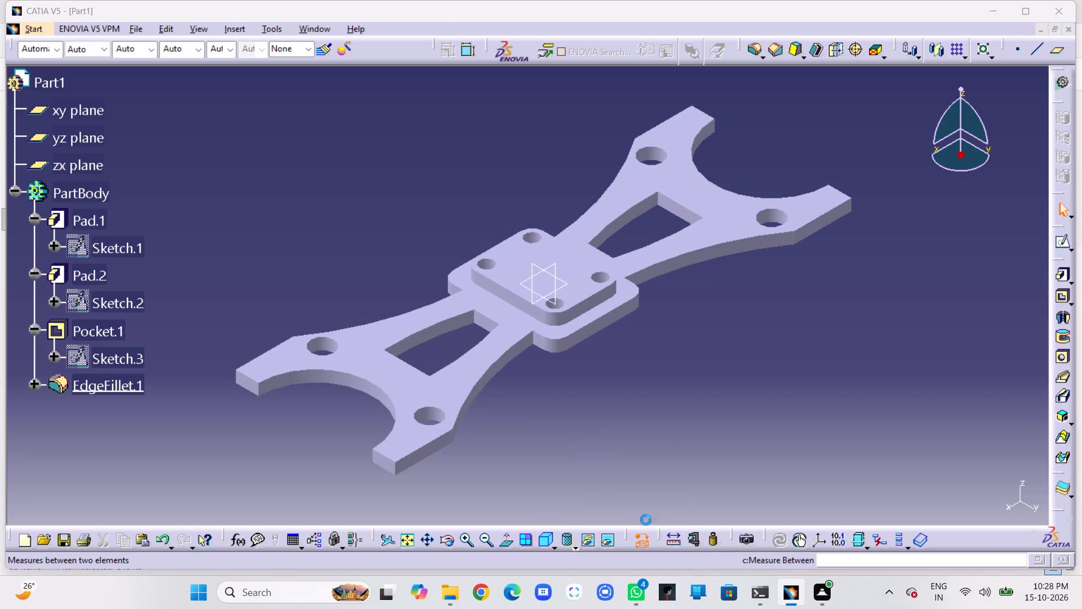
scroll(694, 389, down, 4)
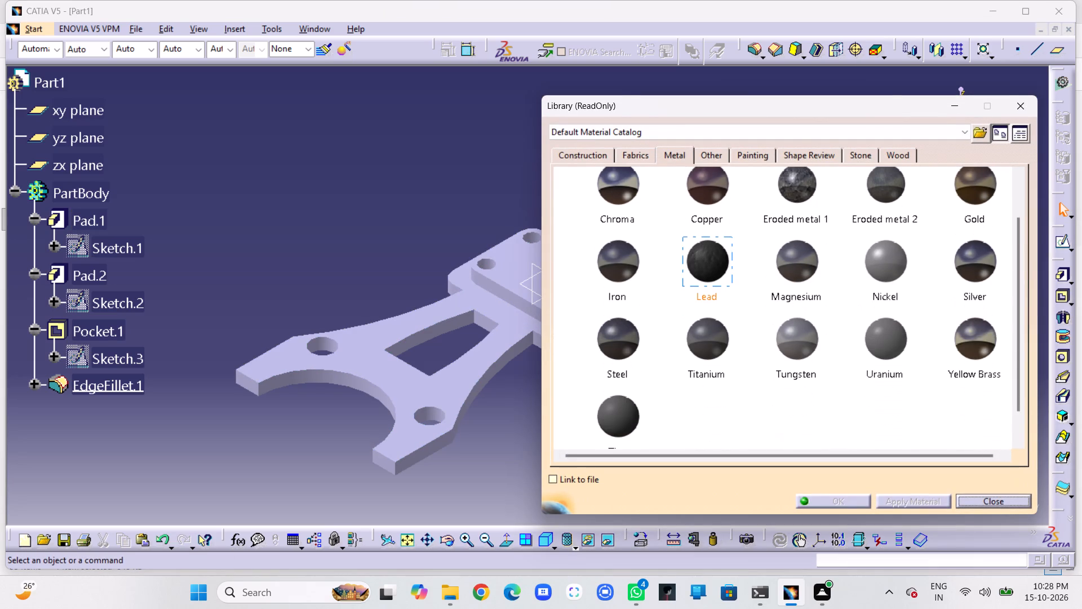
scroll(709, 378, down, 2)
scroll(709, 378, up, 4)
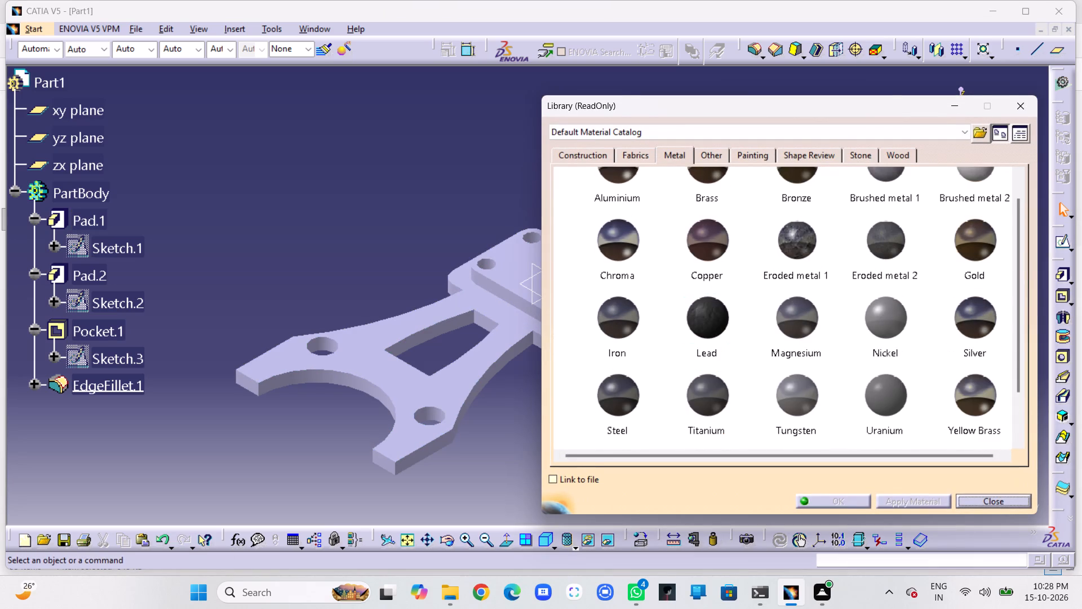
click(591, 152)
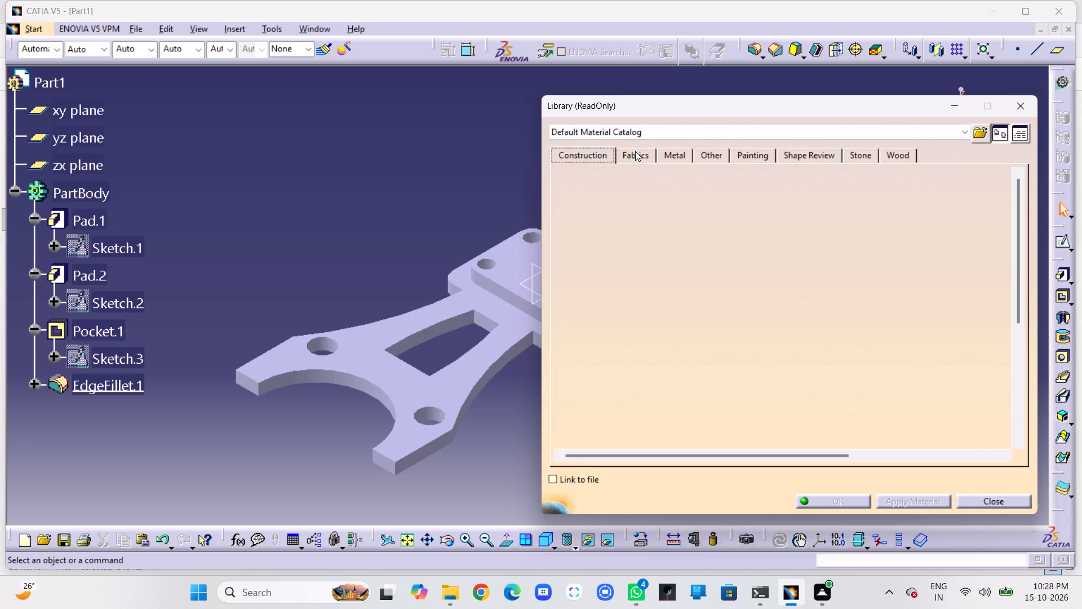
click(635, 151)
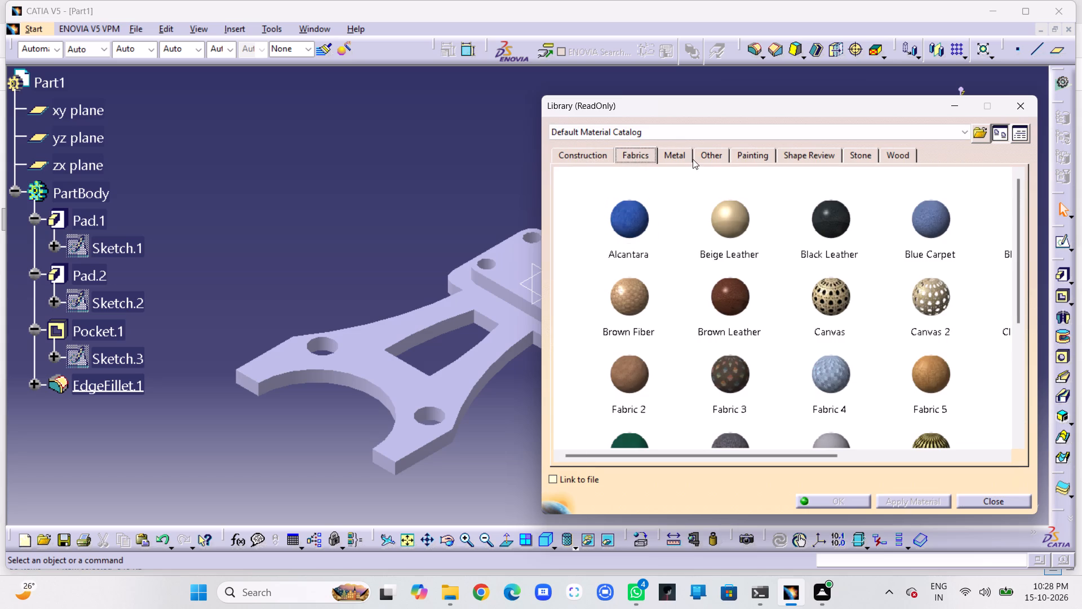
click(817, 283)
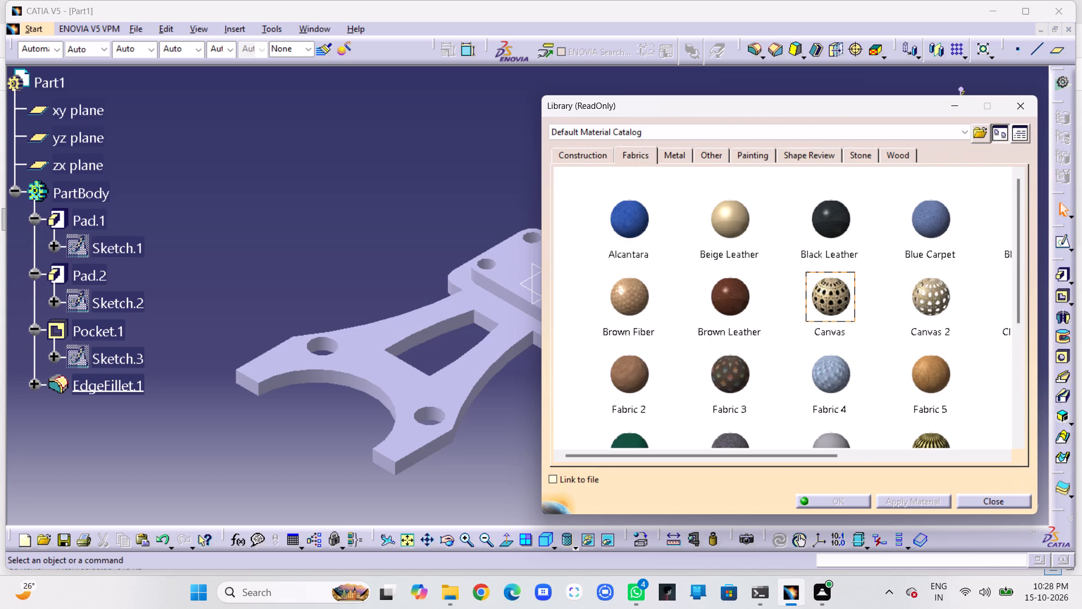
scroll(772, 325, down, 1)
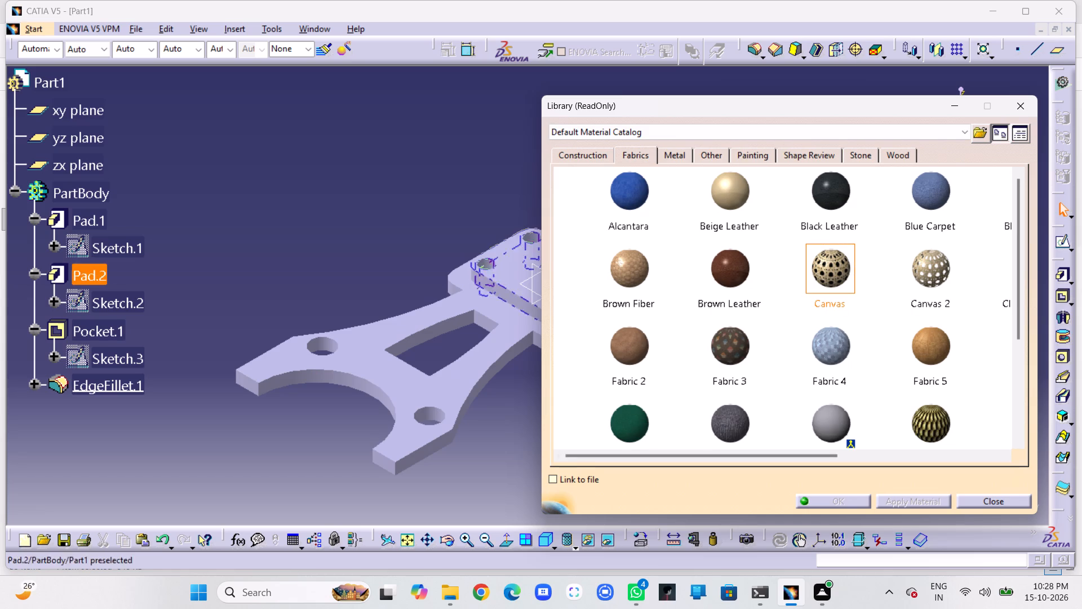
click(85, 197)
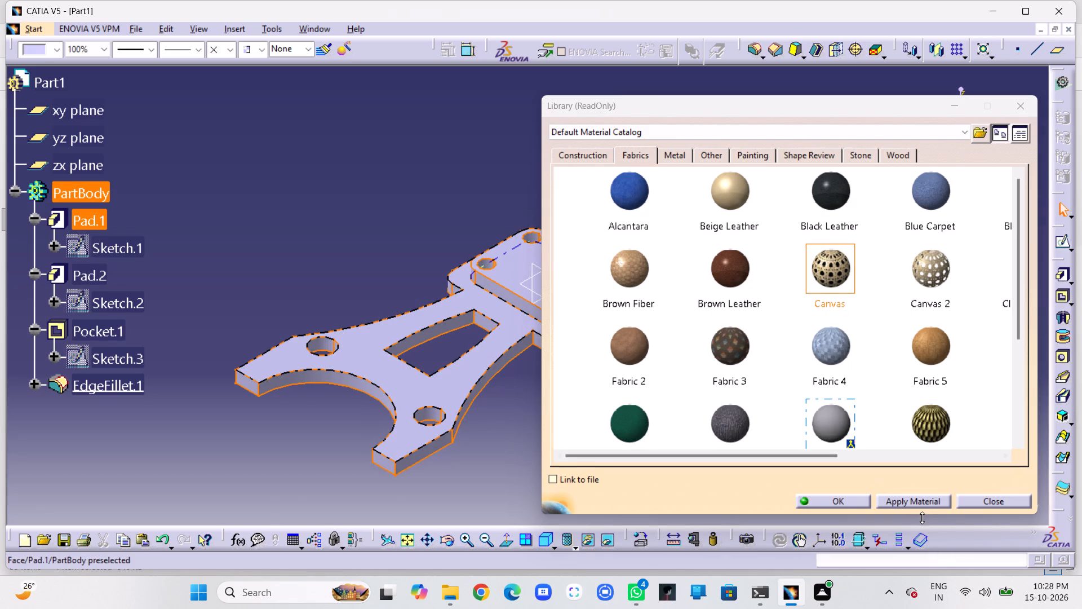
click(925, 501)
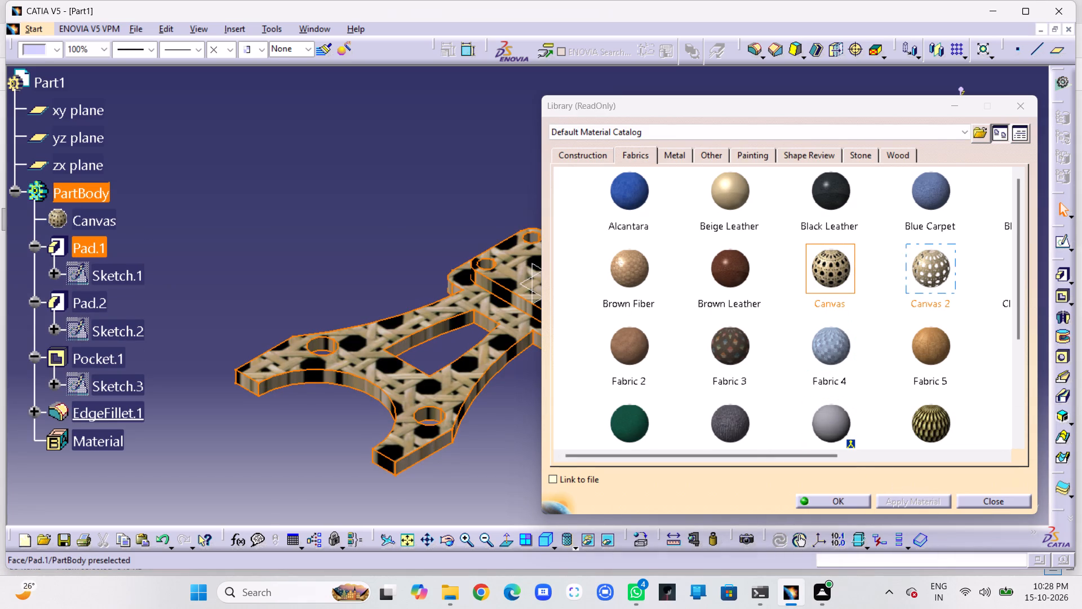
Replace PartBody's material with Canvas 2.
click(936, 266)
click(902, 503)
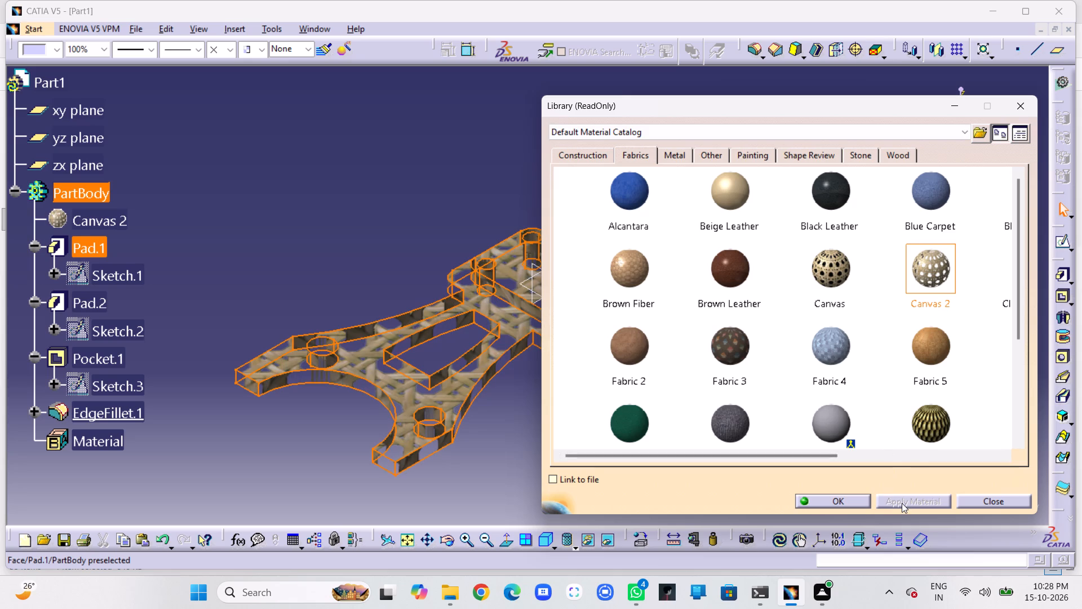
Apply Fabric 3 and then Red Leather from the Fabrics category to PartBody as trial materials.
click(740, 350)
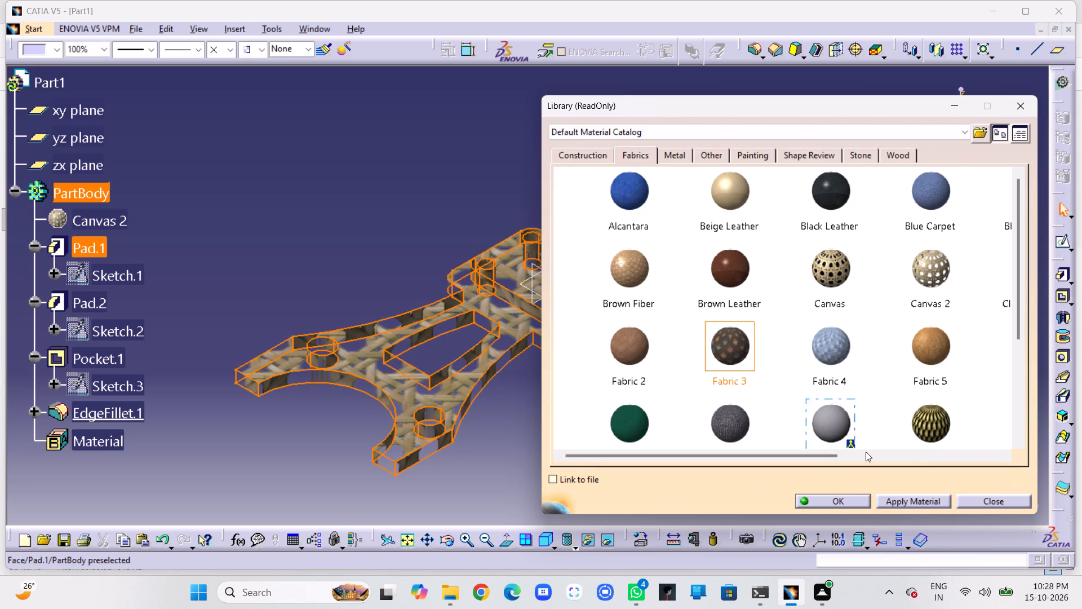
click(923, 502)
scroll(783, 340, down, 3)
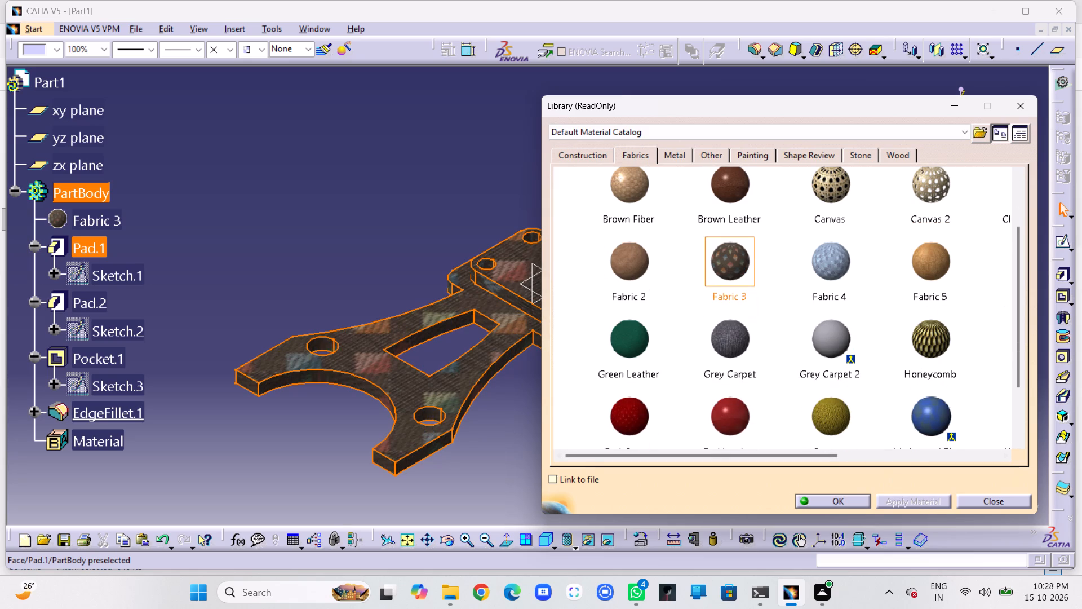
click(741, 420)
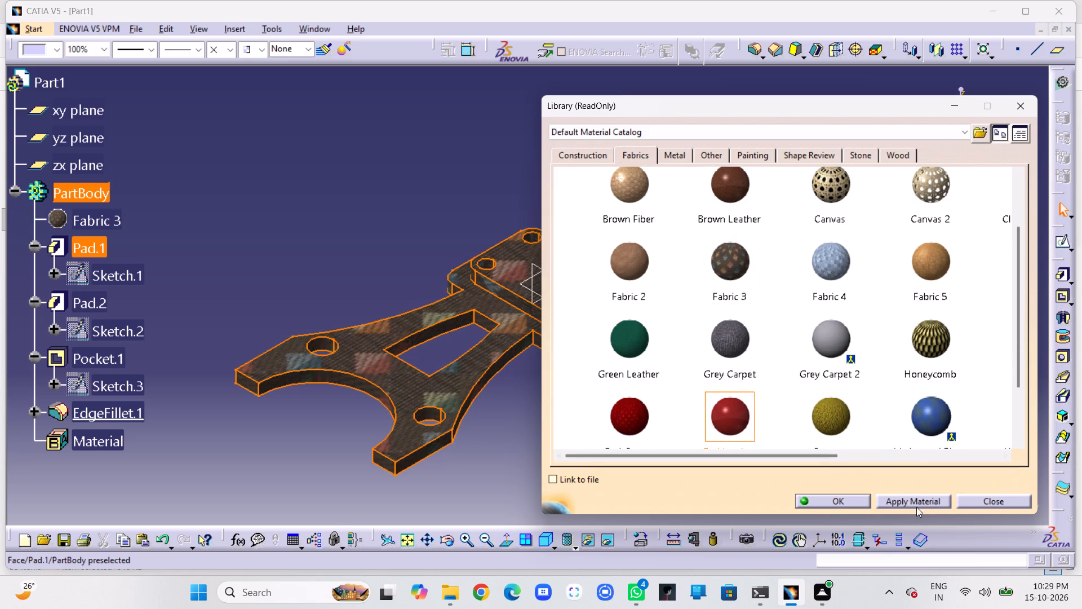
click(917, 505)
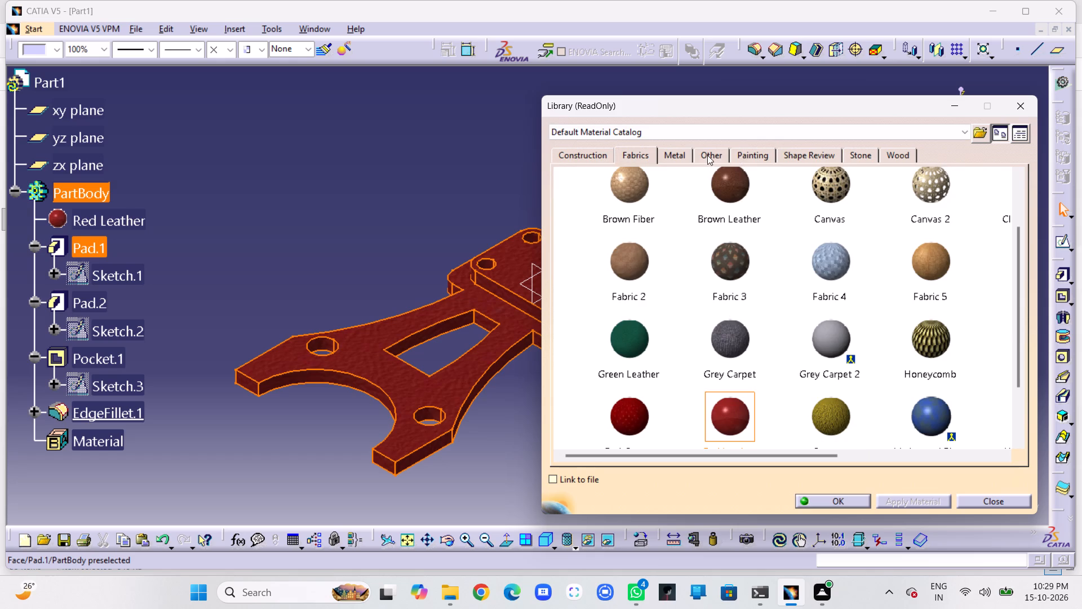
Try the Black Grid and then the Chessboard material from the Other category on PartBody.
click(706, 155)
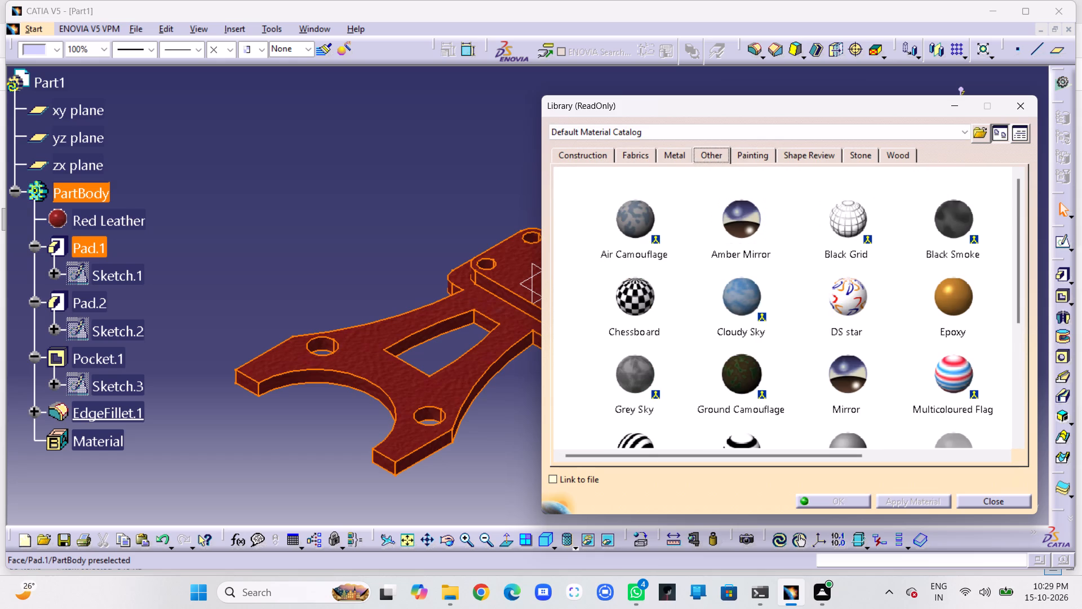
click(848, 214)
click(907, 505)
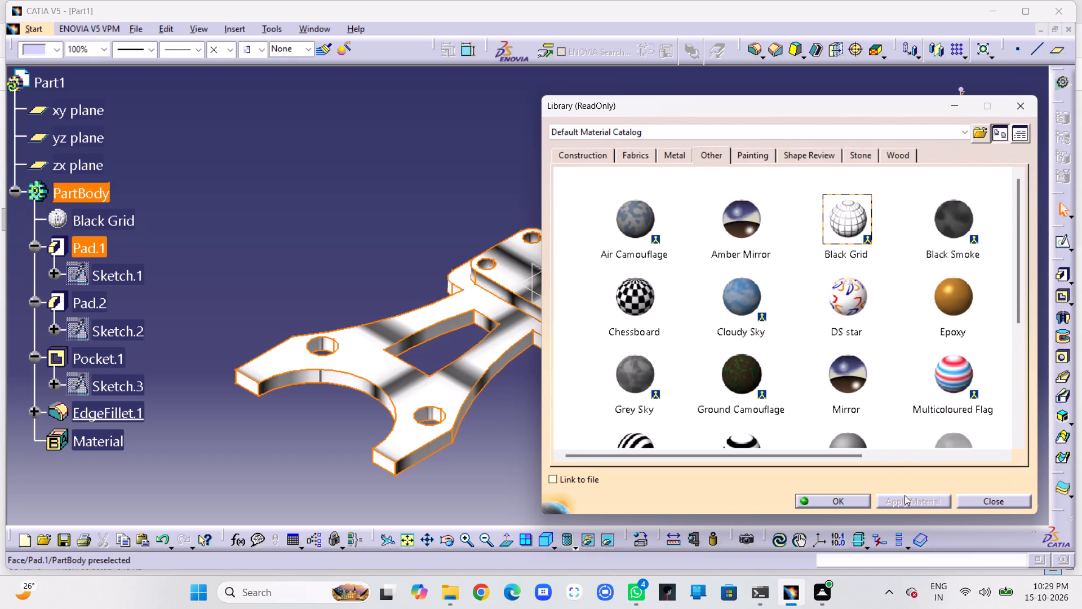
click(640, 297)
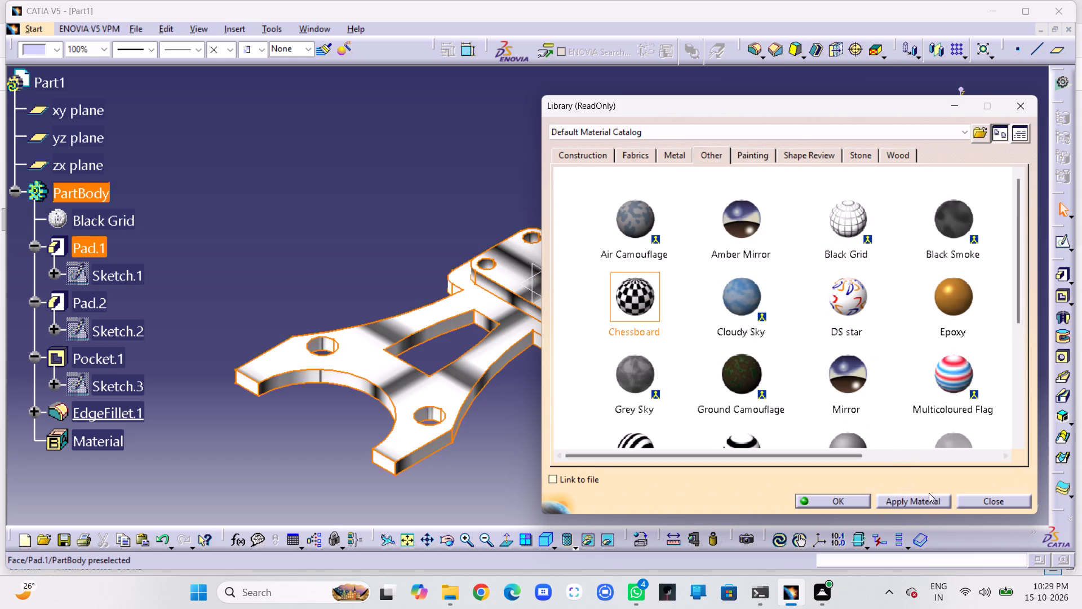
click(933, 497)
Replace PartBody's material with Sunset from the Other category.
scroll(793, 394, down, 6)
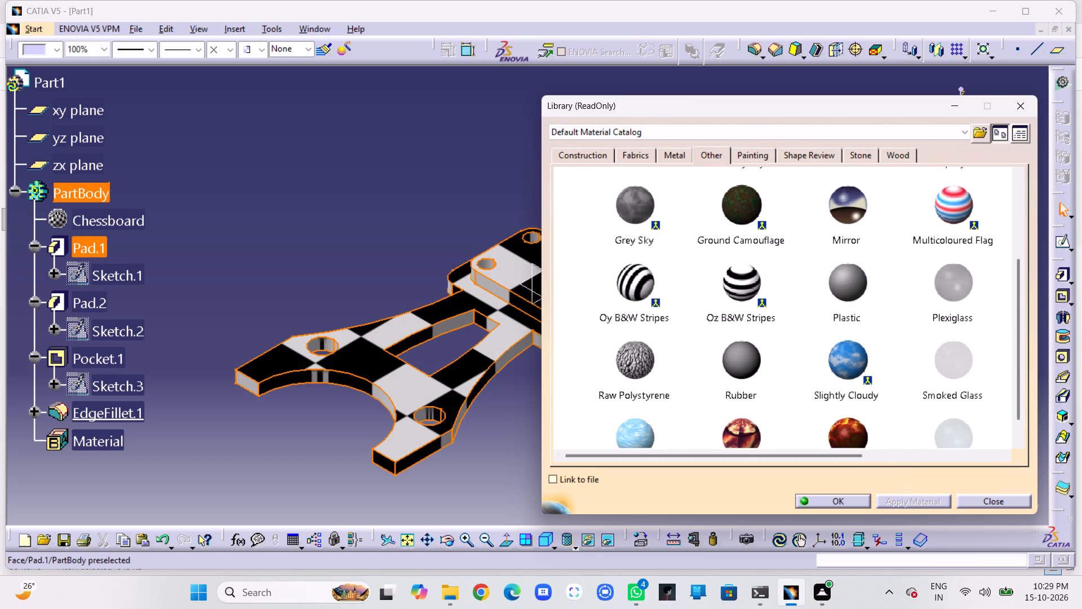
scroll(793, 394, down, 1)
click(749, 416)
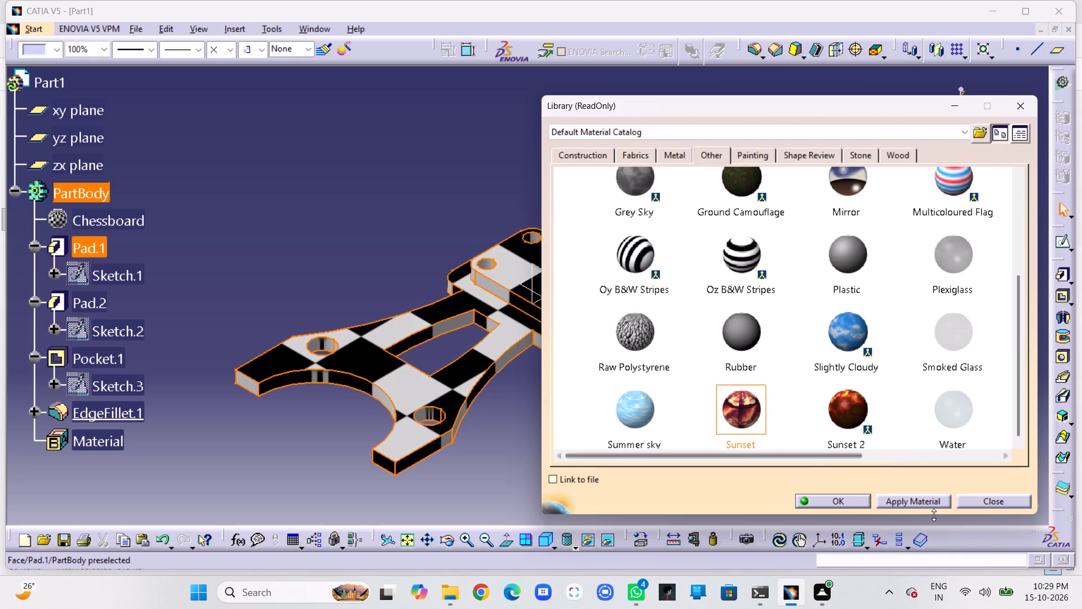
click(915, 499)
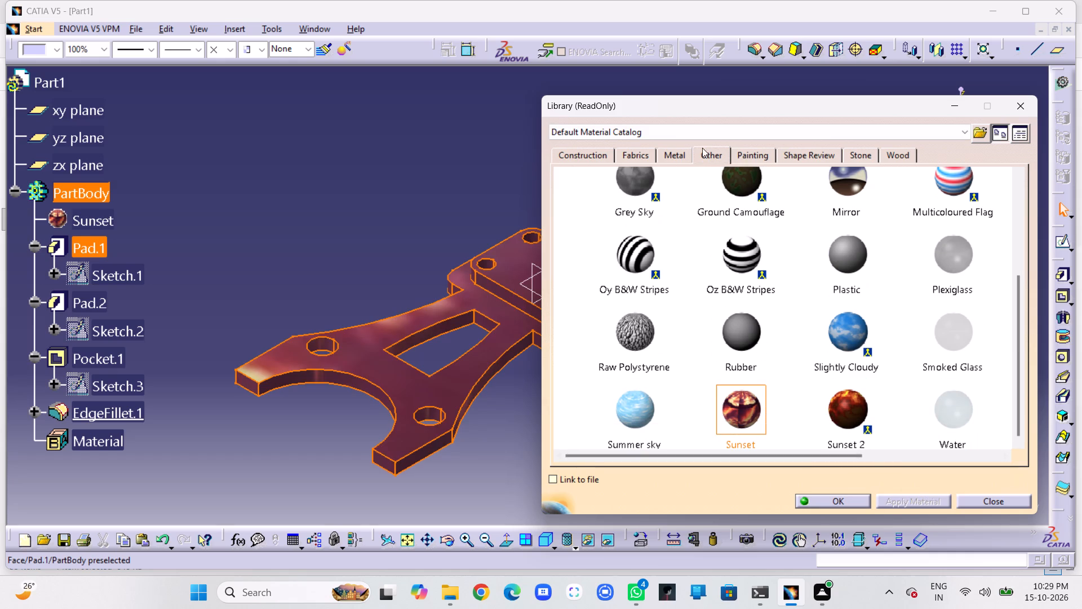
Look through the Metal category, apply the Iron material to PartBody, and accept it to finish the material assignment.
click(678, 152)
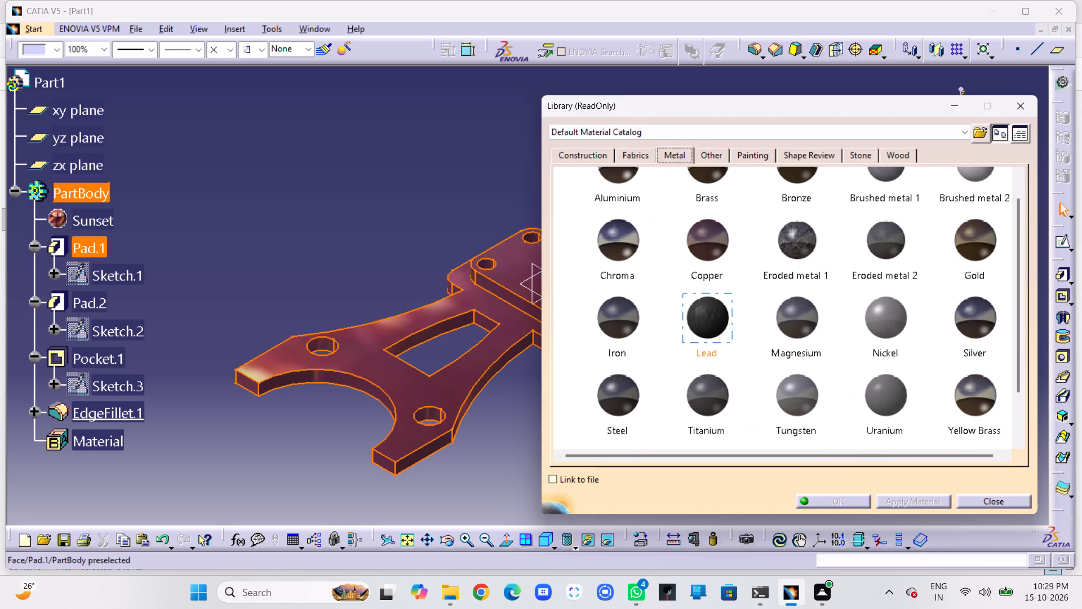
scroll(737, 326, down, 3)
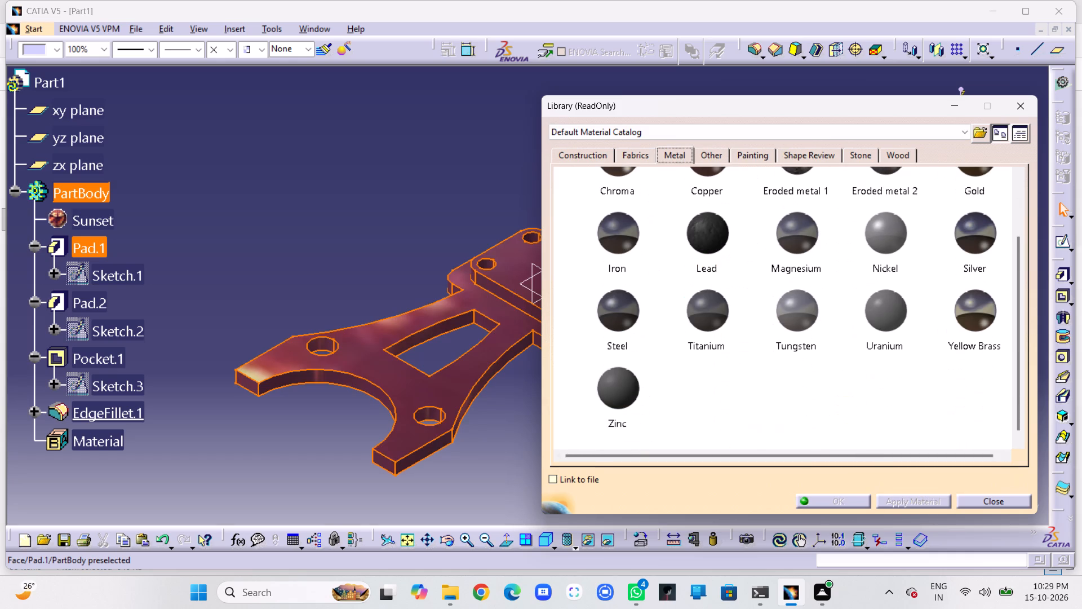
scroll(737, 326, up, 2)
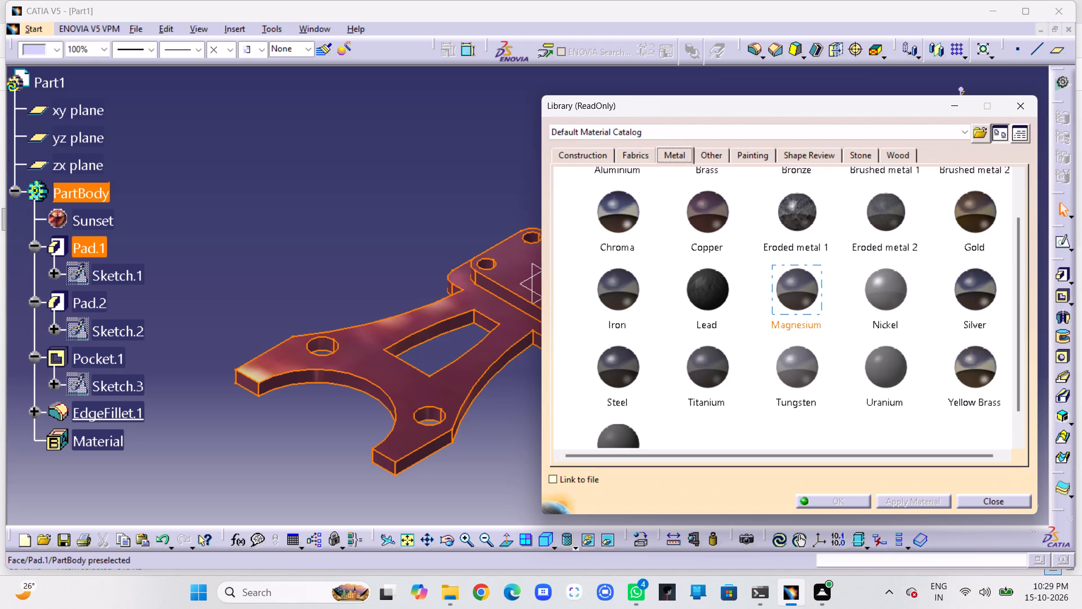
scroll(837, 324, up, 3)
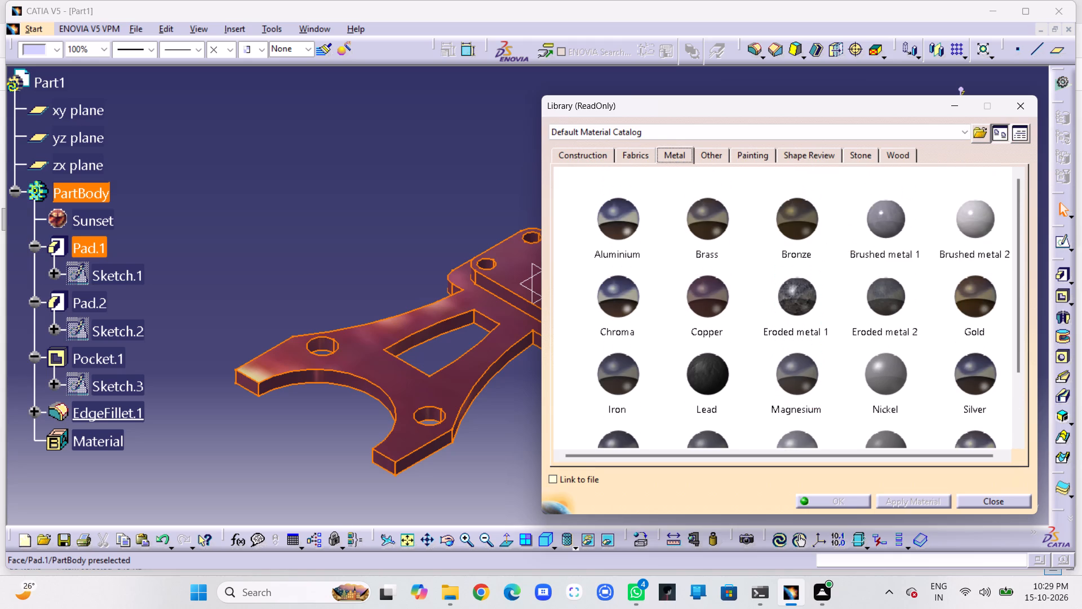
scroll(837, 324, up, 1)
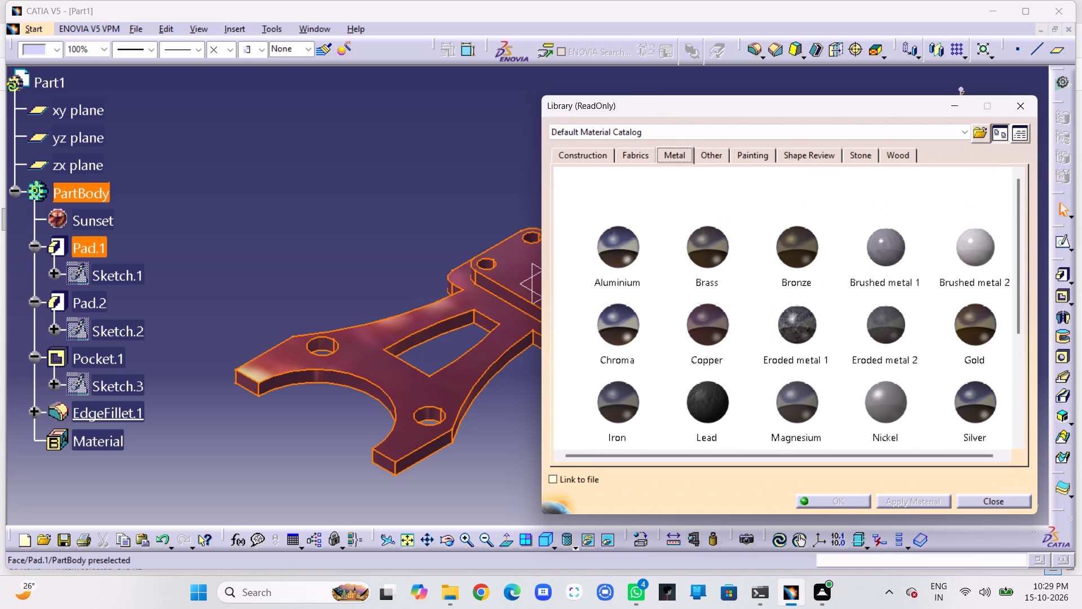
scroll(837, 324, down, 4)
click(628, 288)
click(924, 498)
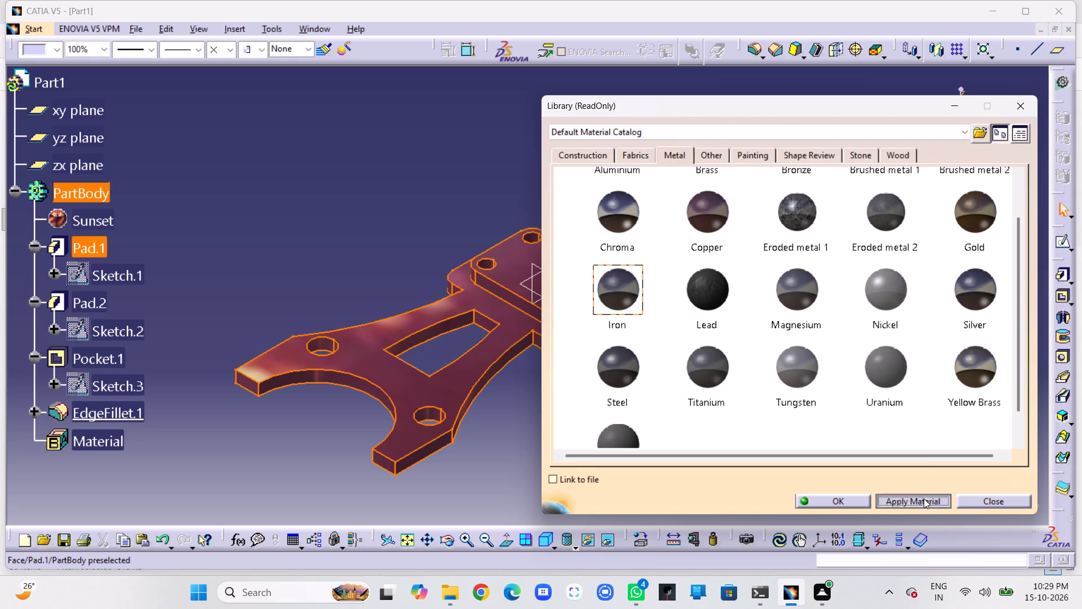
click(822, 497)
click(668, 416)
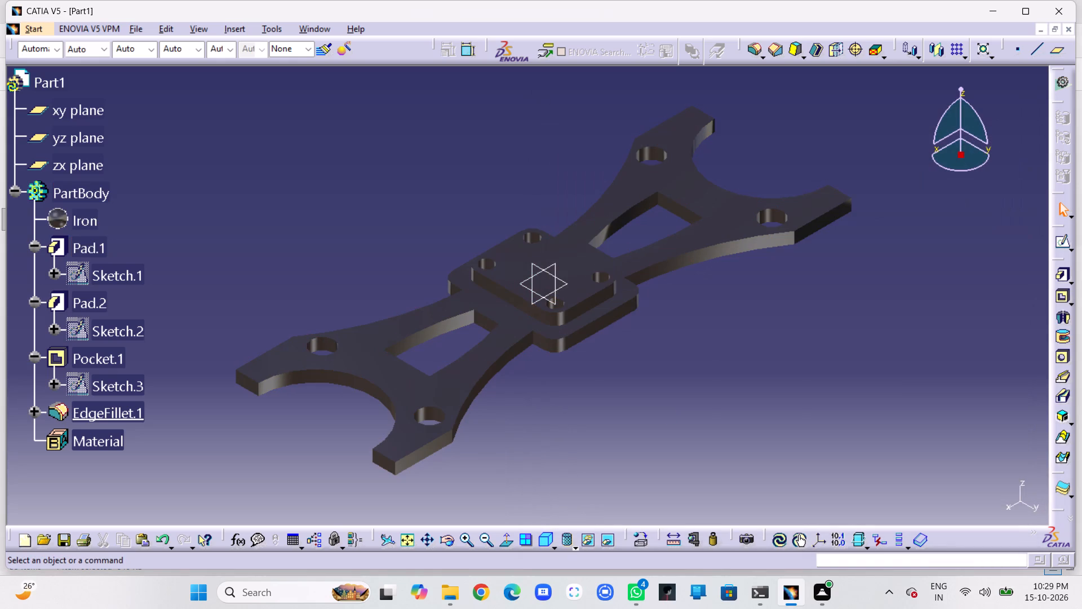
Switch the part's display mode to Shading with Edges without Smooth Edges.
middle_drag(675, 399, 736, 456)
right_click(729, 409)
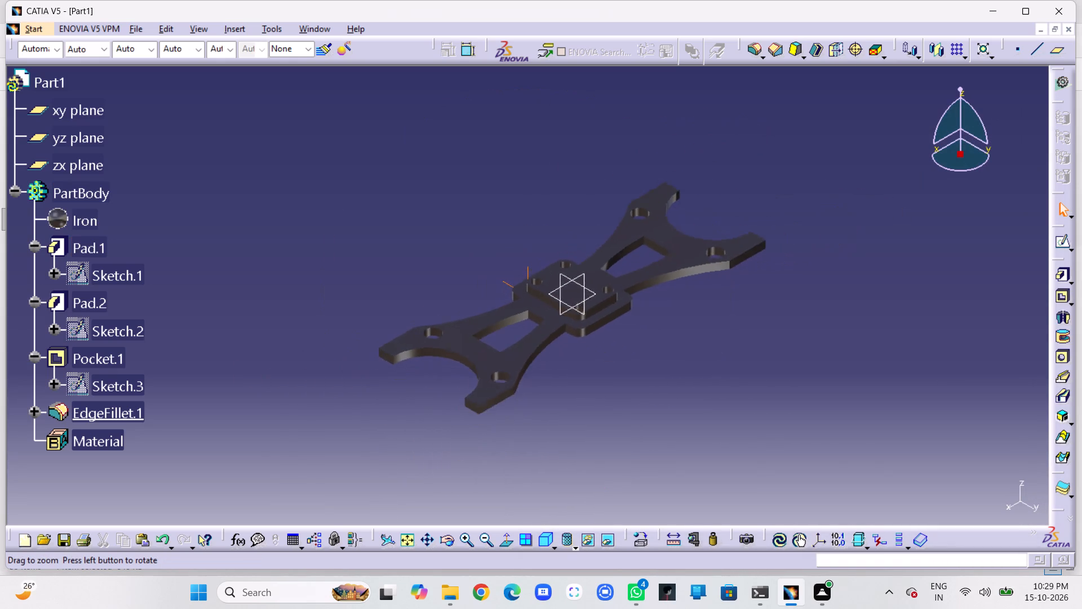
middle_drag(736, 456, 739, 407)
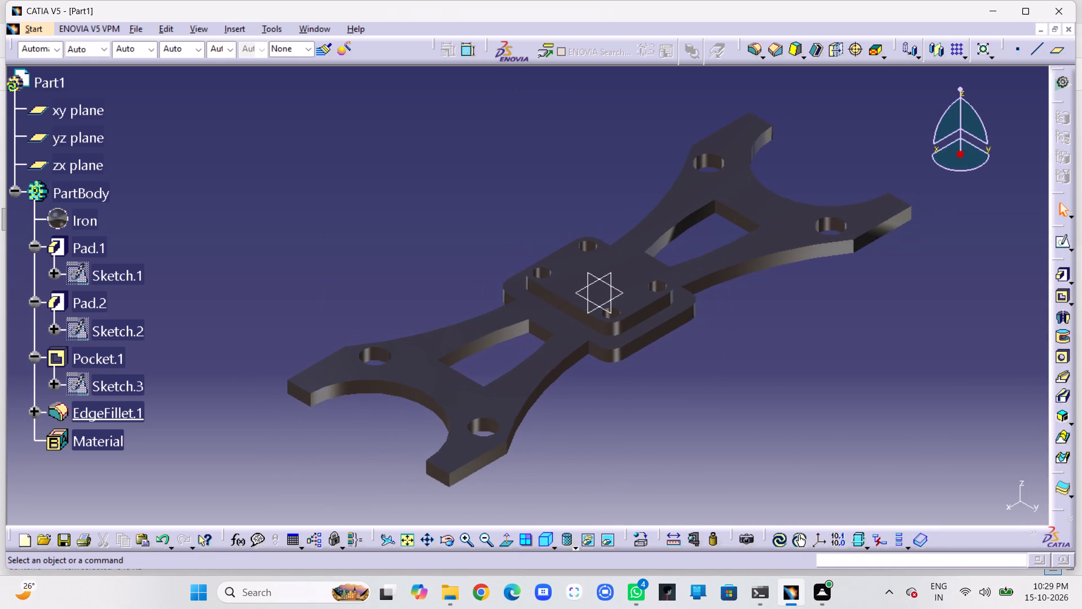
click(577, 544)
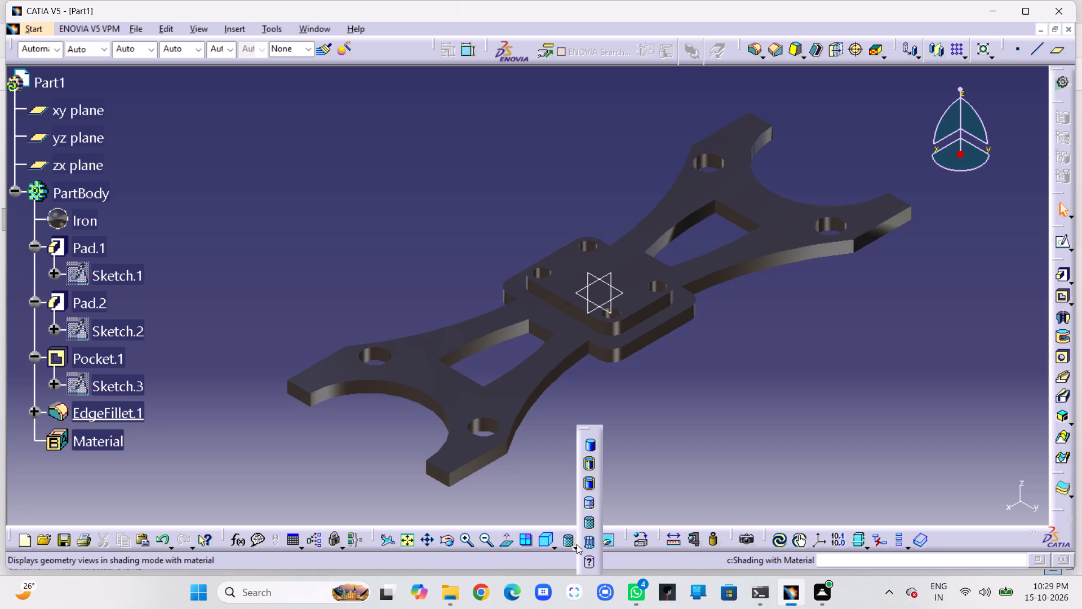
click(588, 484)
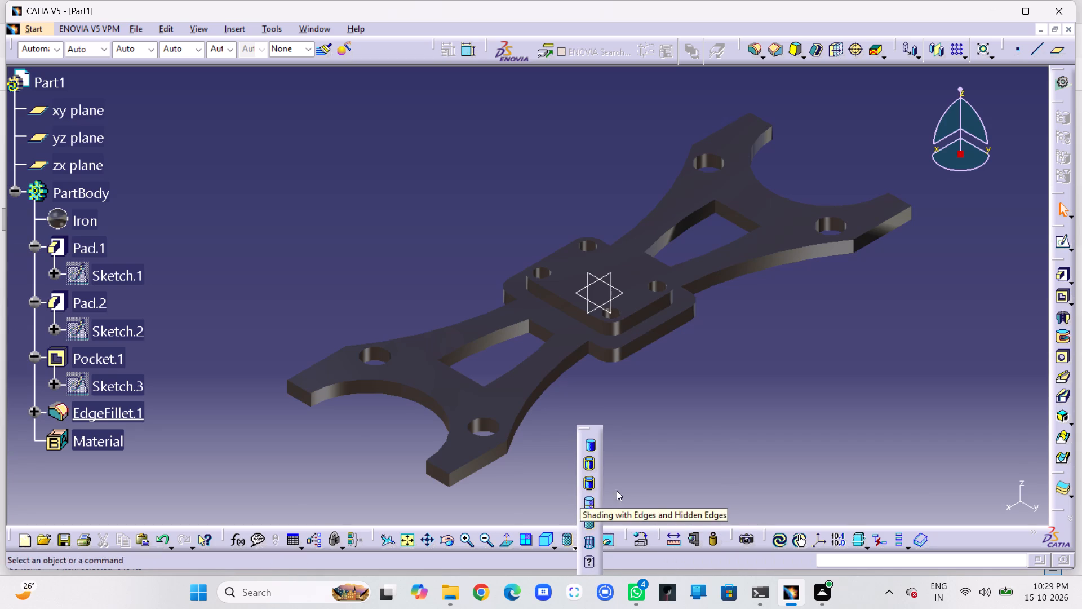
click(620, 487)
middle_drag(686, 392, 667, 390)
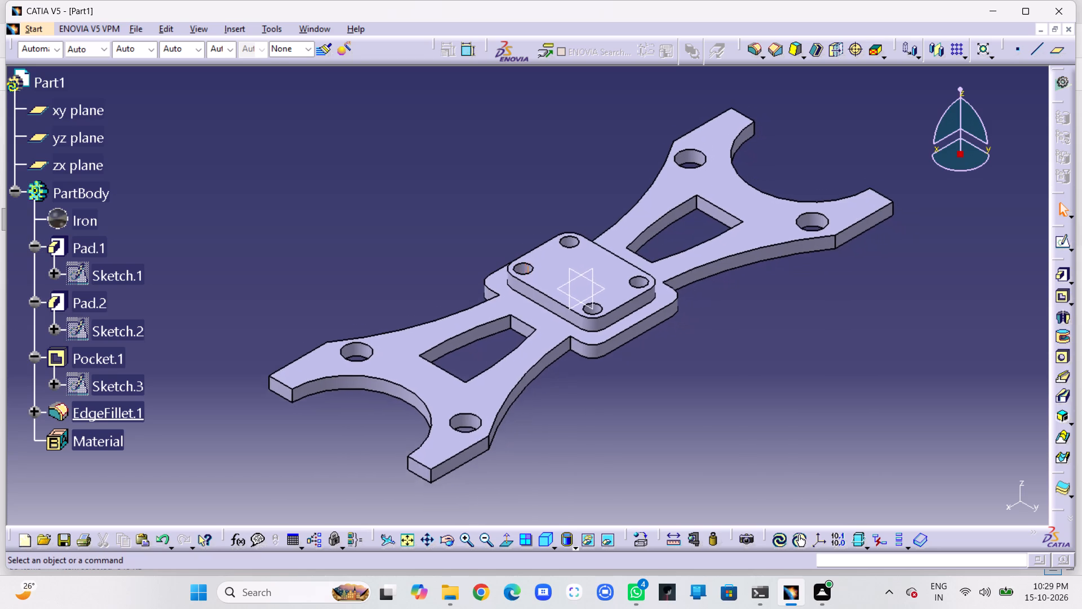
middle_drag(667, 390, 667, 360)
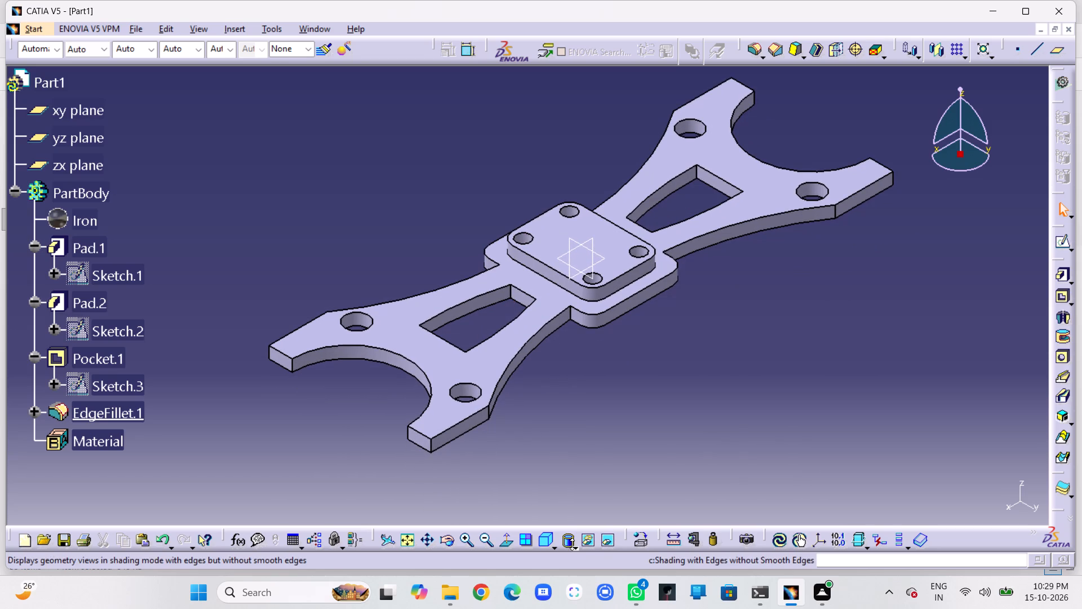
Set the part's display mode to Shading with Edges.
click(577, 547)
click(588, 461)
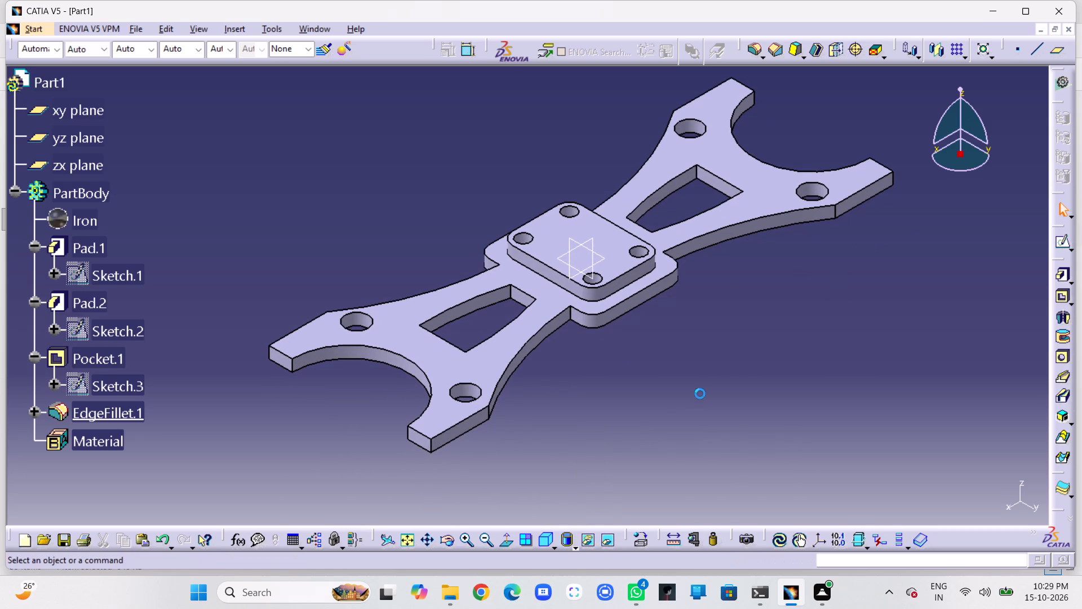
click(700, 394)
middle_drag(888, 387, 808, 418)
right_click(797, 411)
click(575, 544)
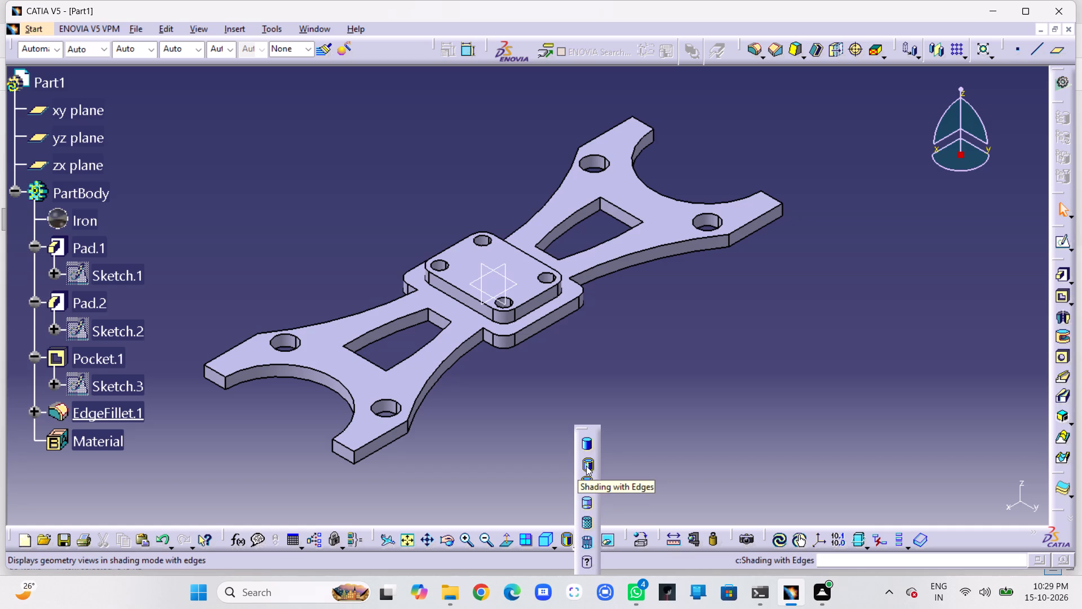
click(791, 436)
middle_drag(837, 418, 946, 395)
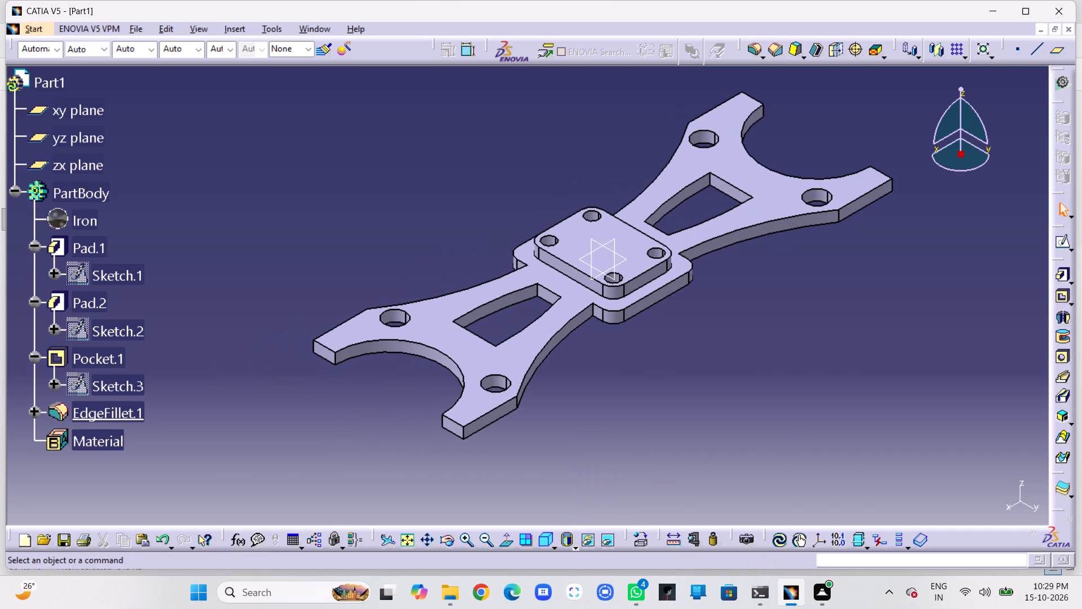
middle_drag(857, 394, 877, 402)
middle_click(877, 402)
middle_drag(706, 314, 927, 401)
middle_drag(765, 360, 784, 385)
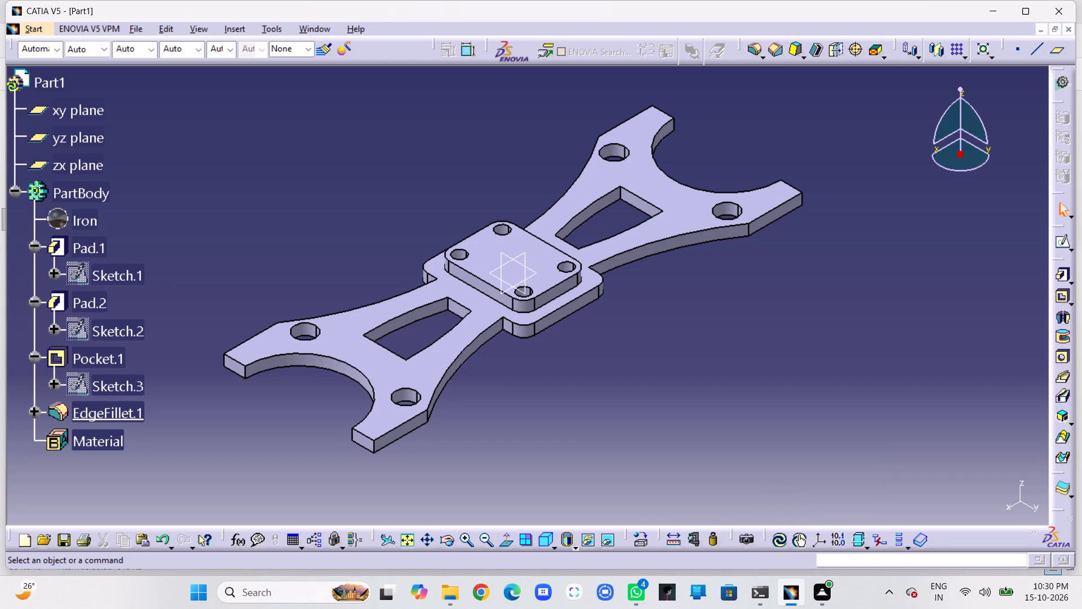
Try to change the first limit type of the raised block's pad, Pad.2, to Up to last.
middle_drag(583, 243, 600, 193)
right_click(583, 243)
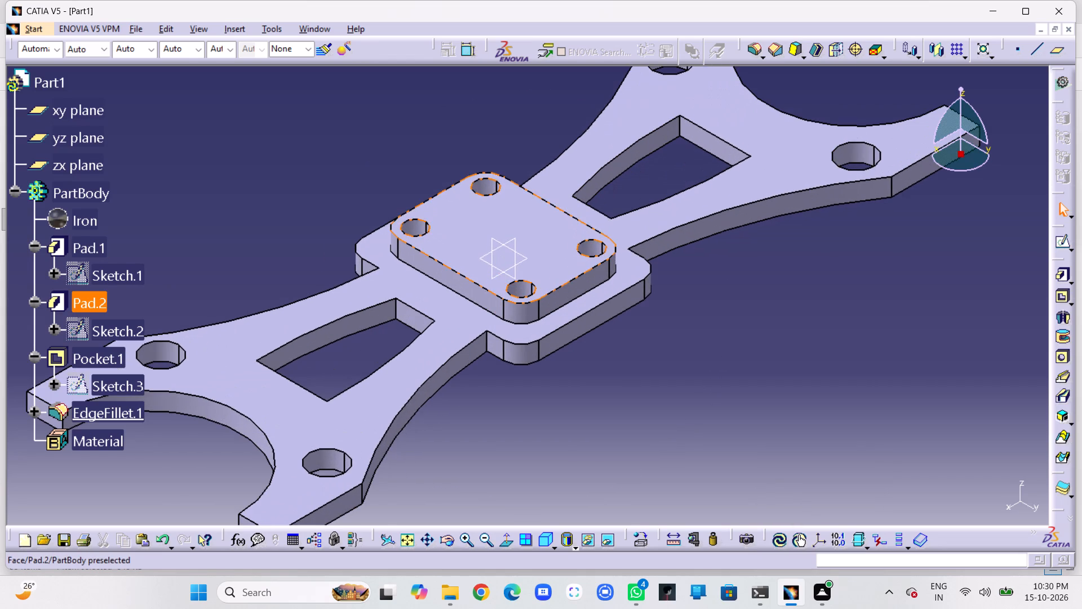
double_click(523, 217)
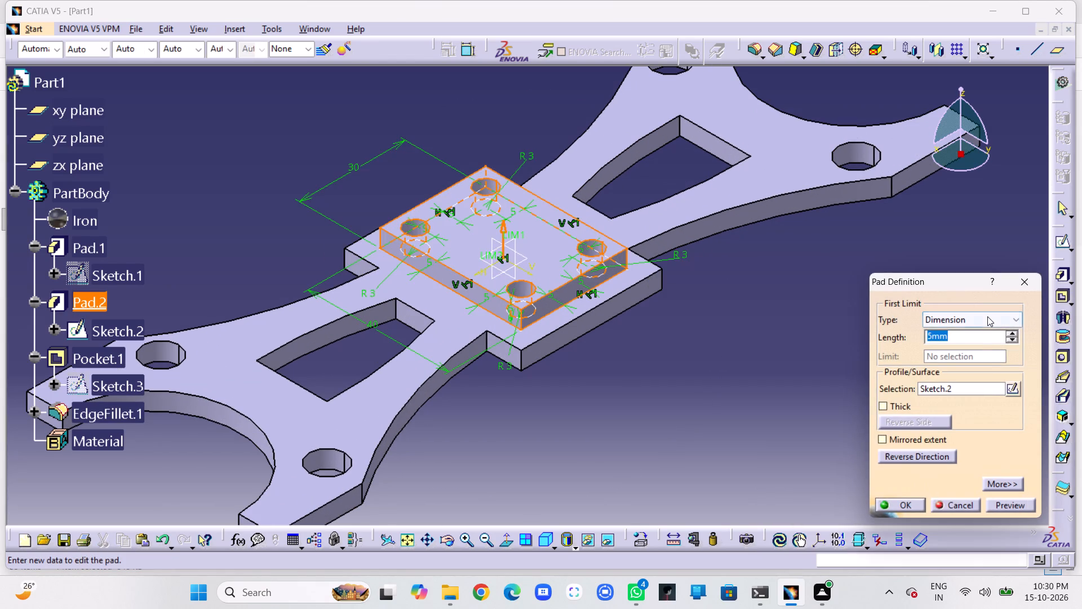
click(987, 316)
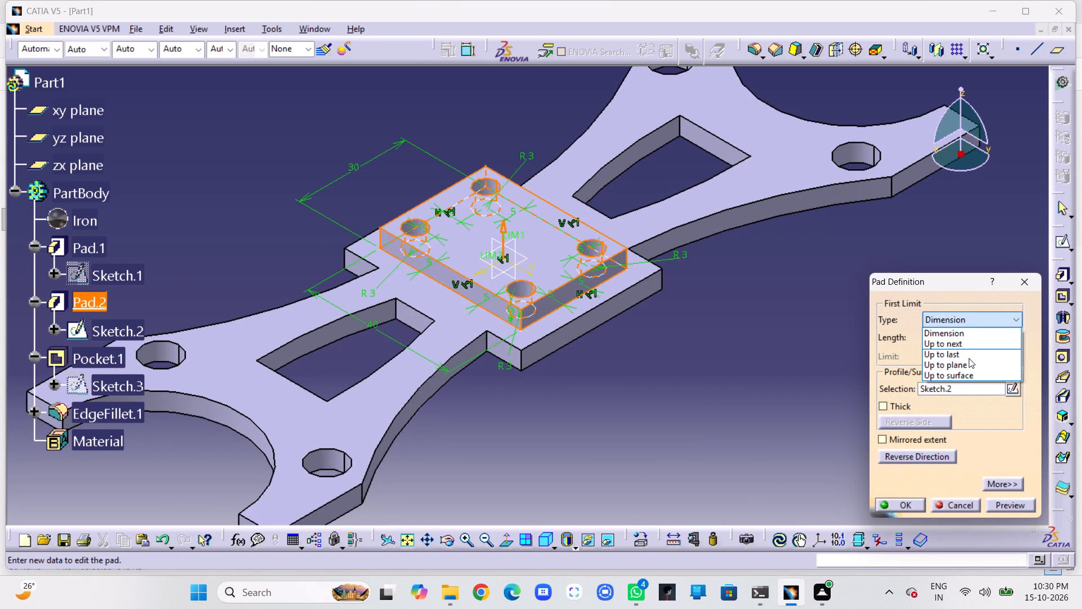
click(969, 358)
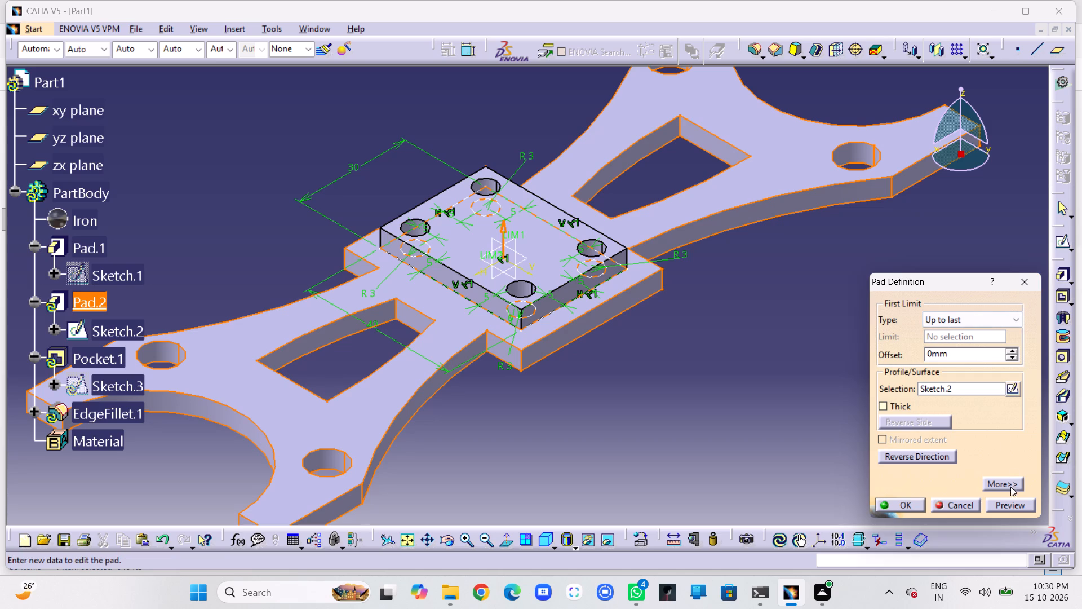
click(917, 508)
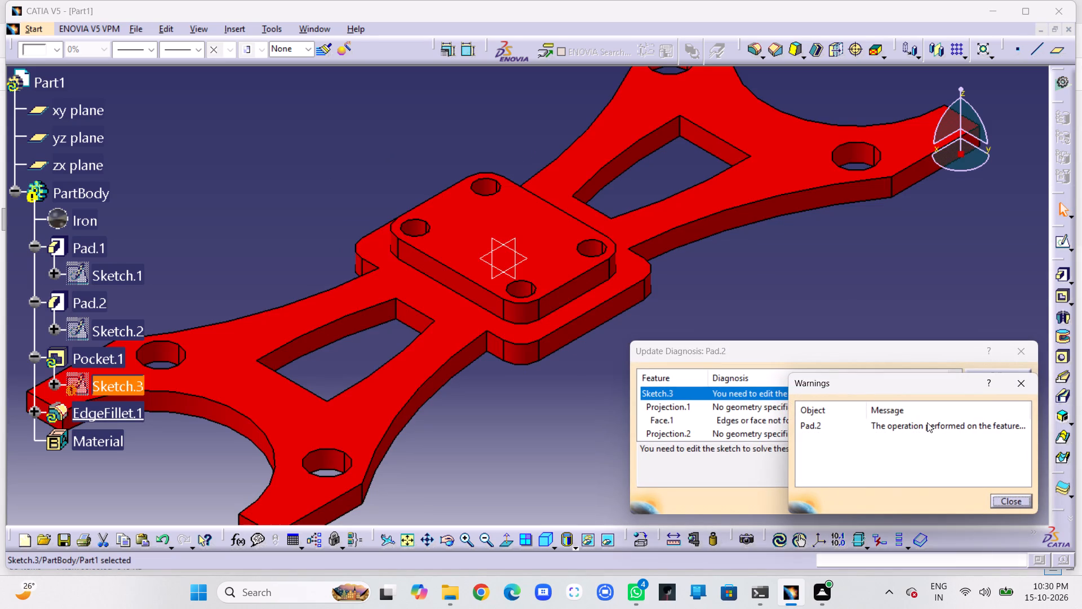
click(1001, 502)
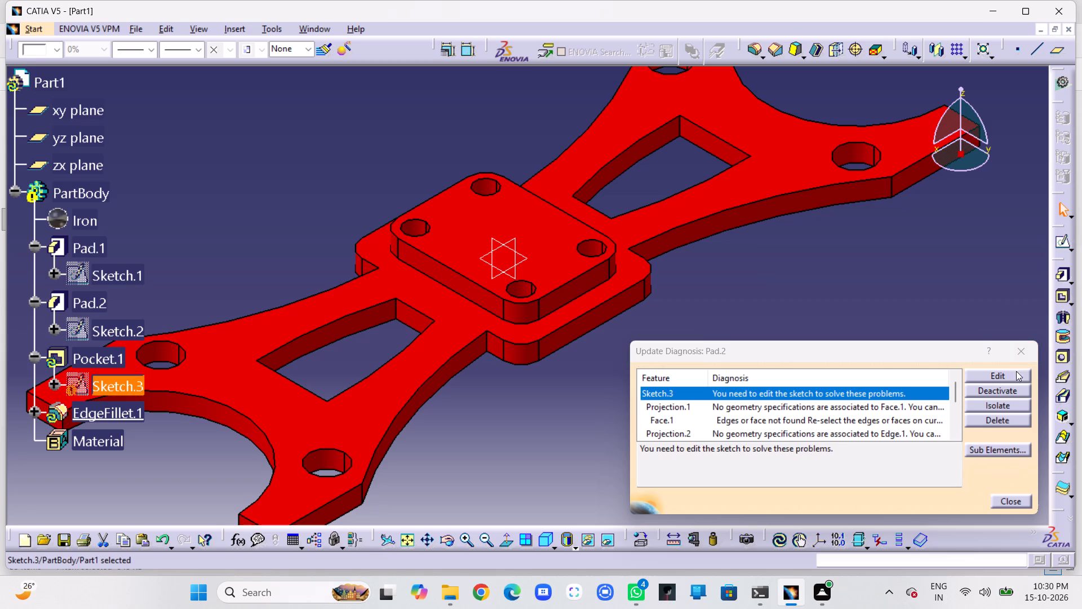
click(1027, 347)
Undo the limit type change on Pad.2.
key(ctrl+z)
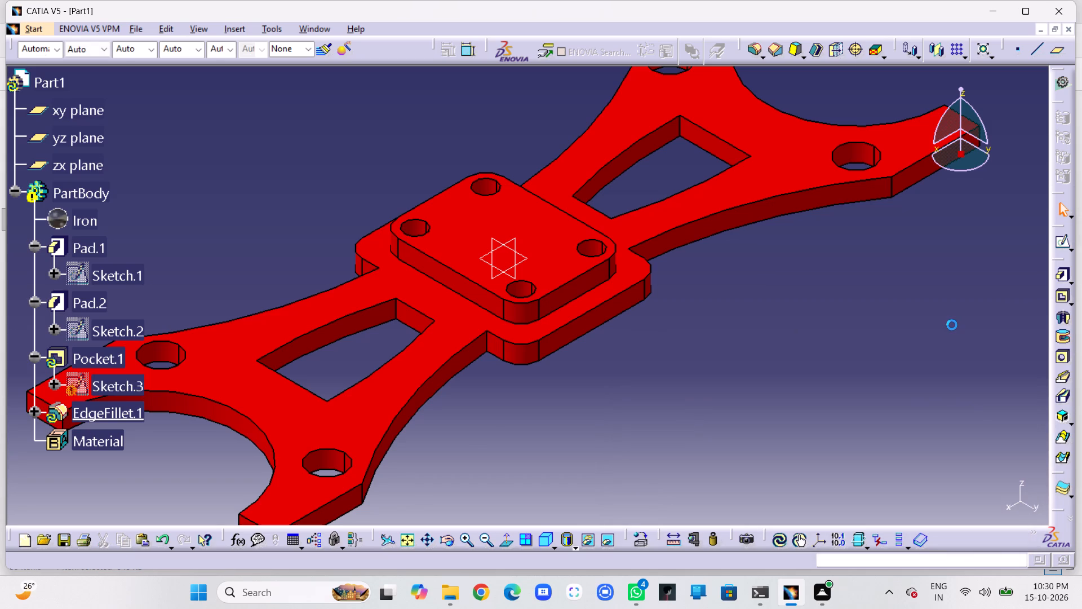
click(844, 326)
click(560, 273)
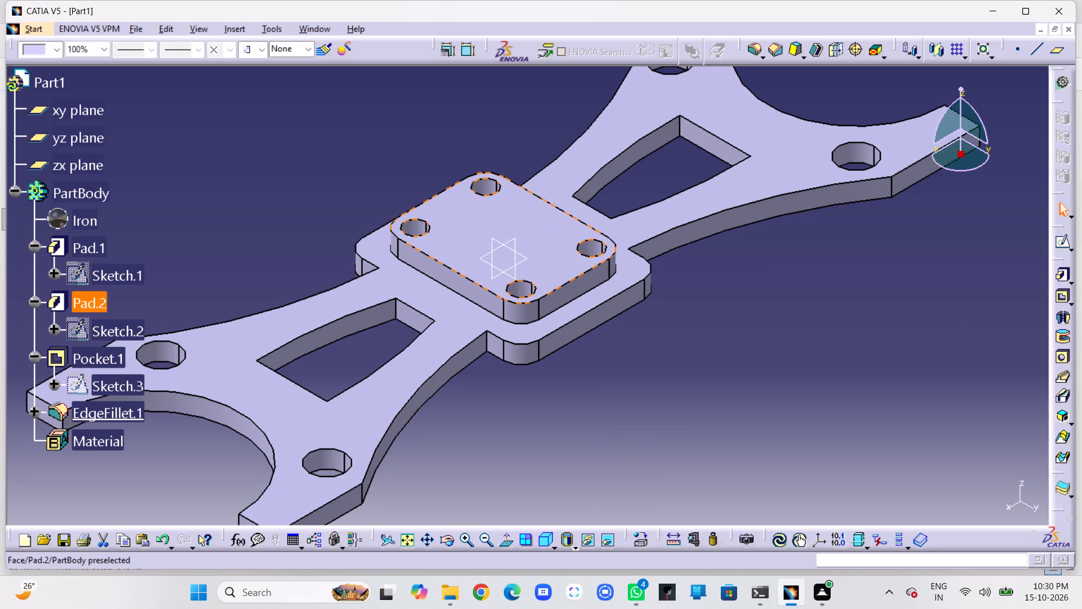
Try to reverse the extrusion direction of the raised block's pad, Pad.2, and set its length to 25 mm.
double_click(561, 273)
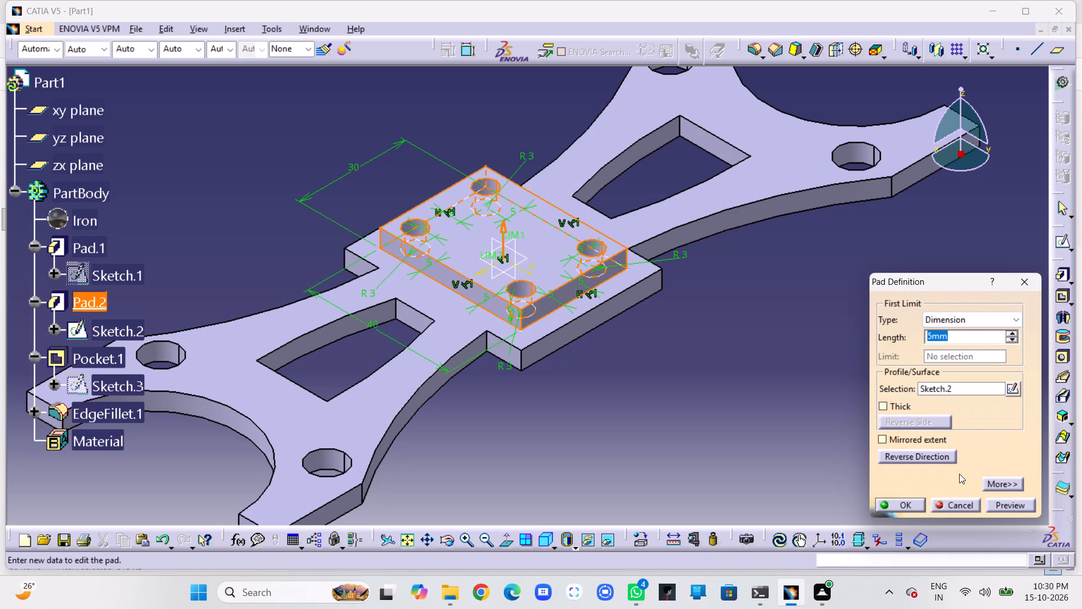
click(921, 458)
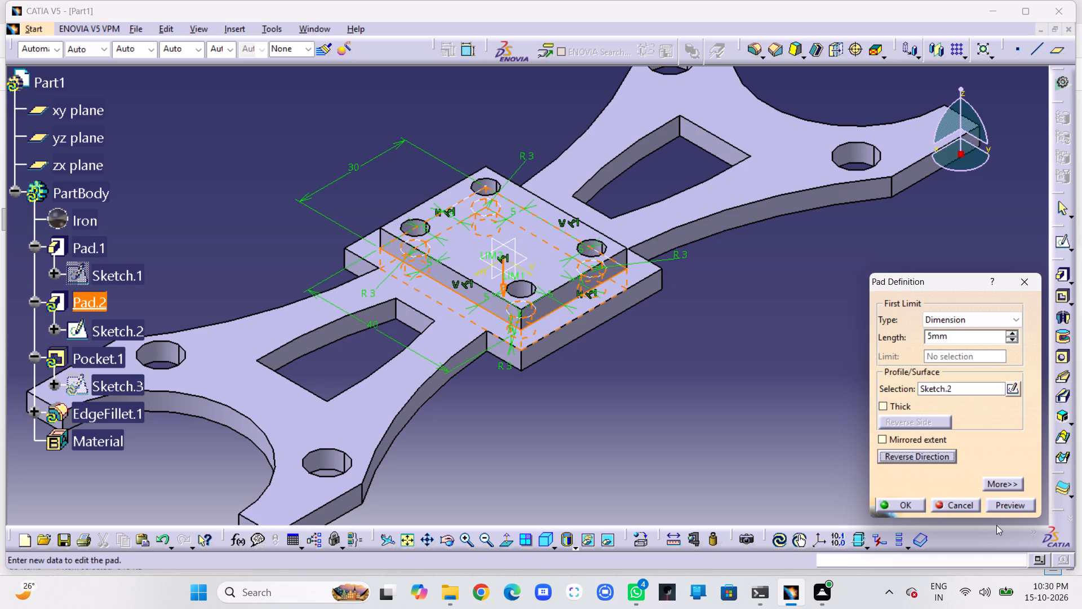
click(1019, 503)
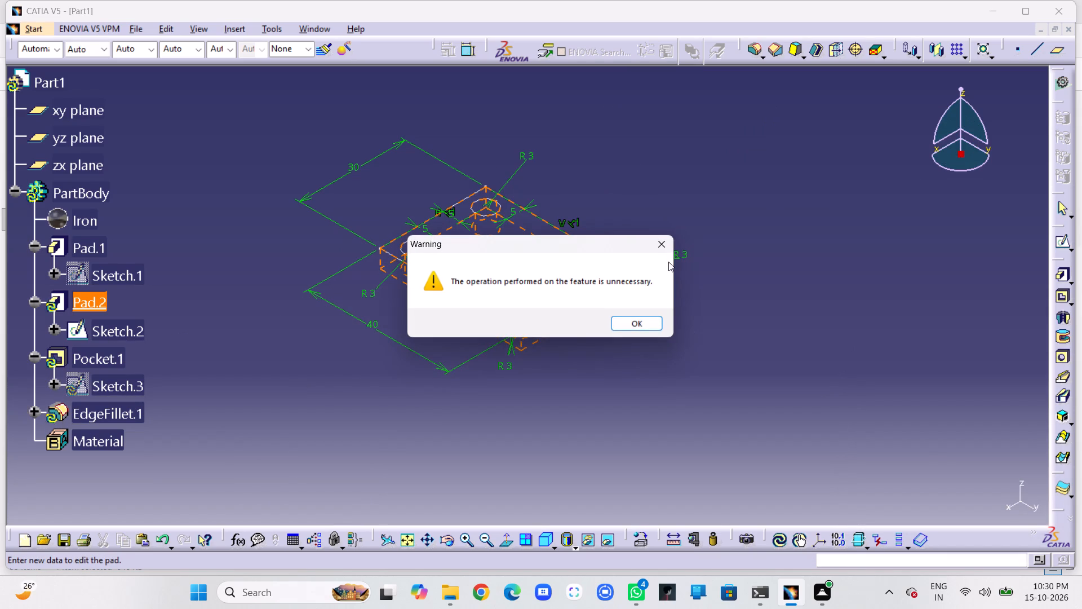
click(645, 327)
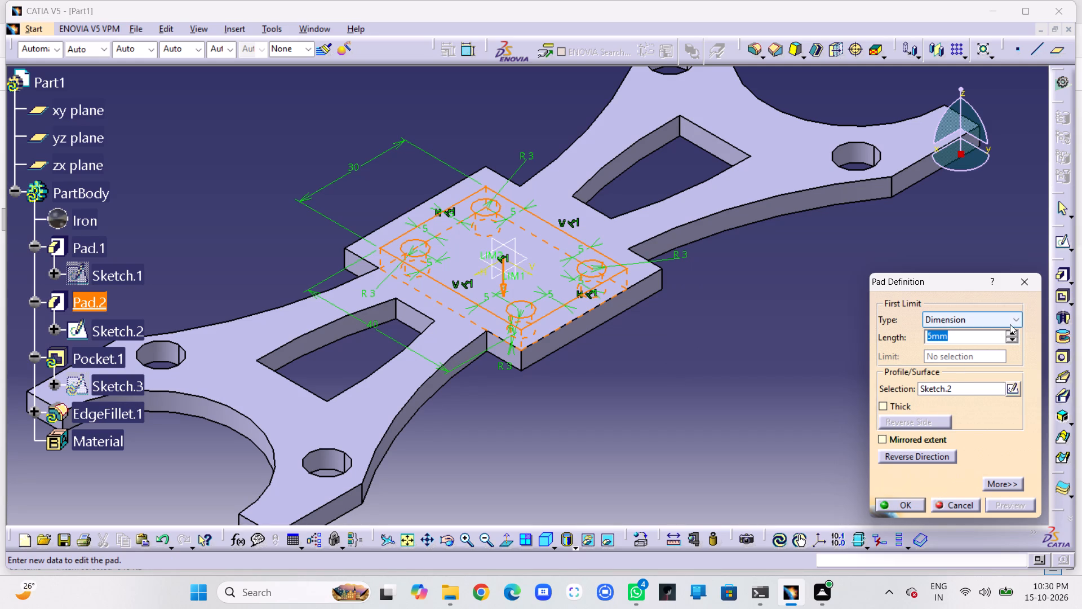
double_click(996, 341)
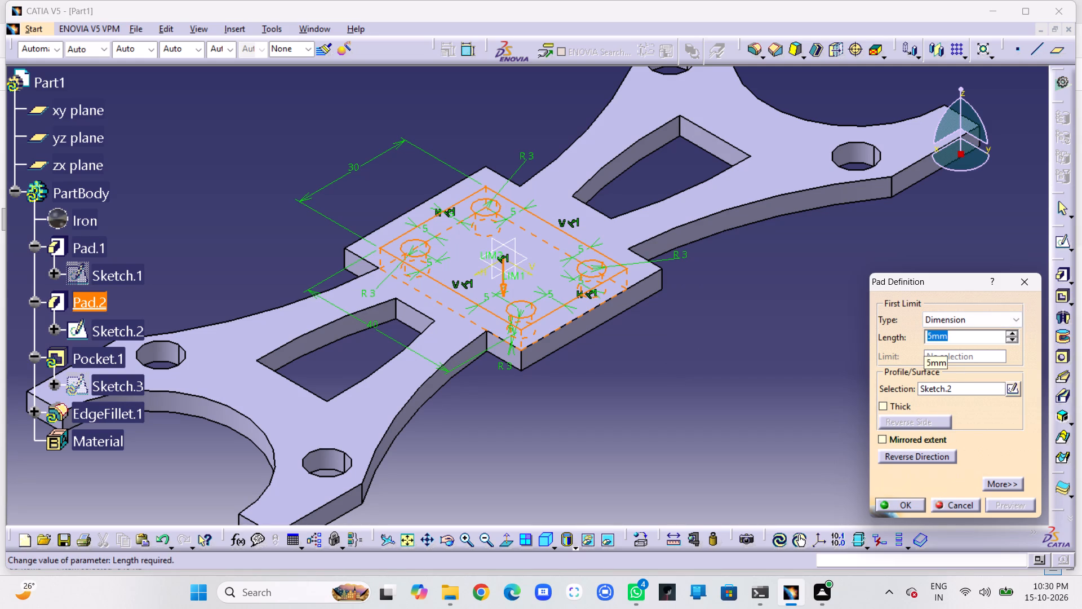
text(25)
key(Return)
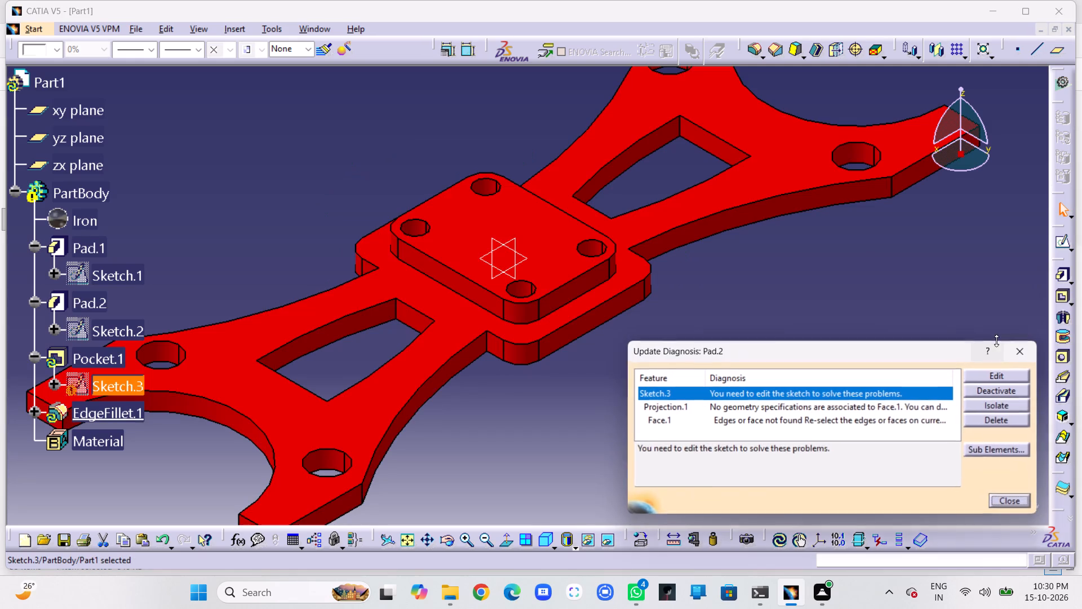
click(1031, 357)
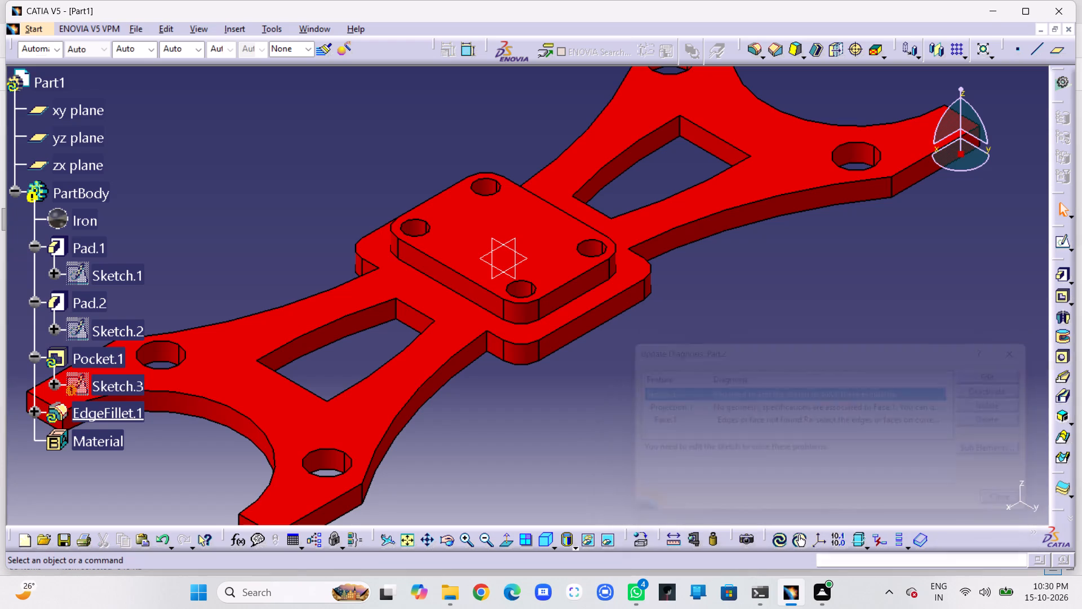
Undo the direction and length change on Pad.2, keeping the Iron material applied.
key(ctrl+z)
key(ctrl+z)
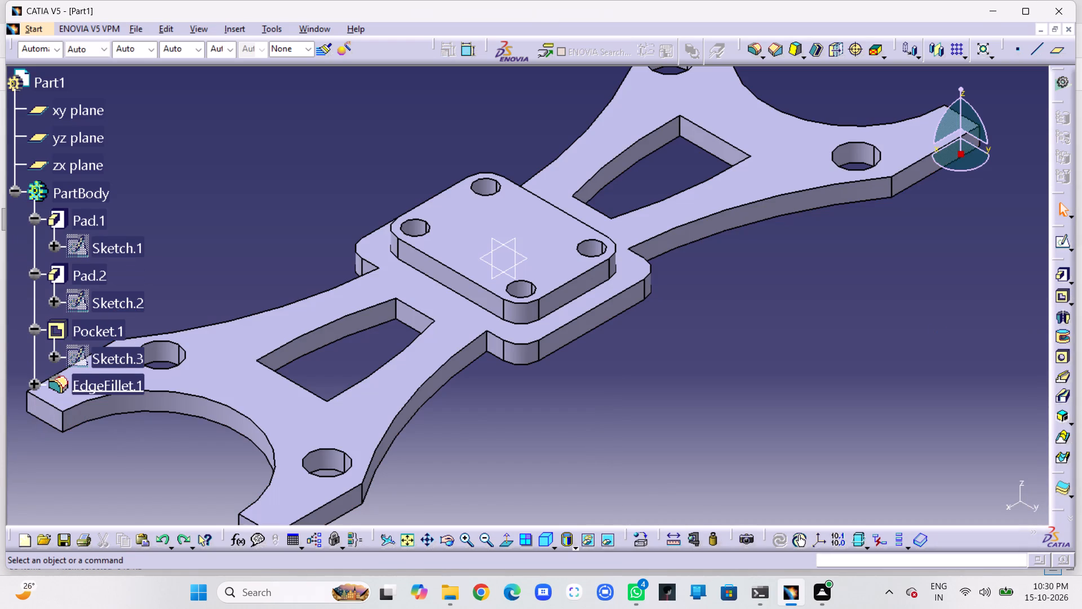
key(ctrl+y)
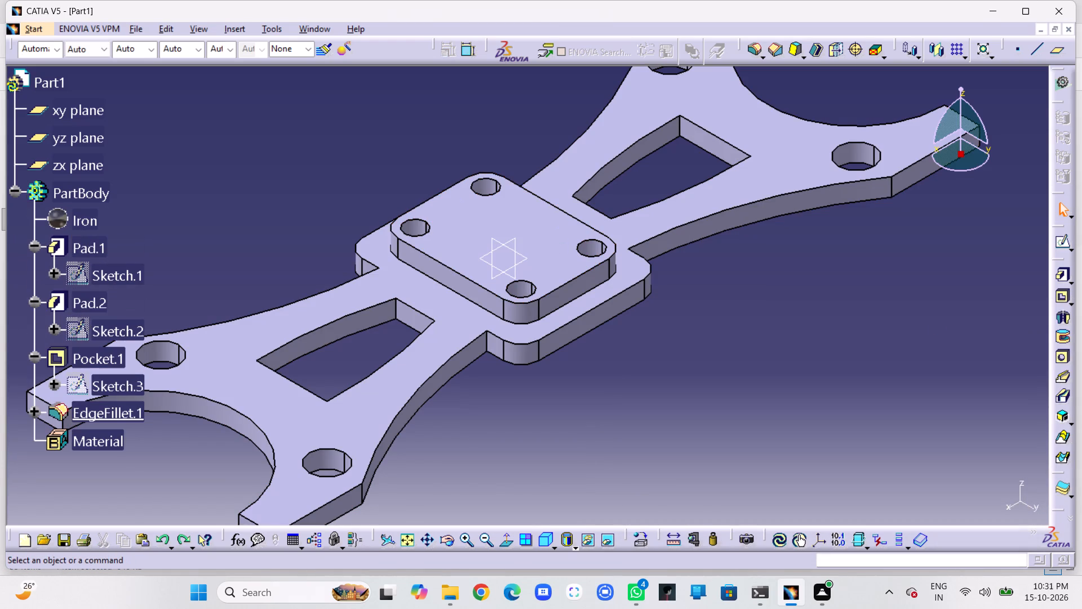
Review the definition of the raised block's pad, Pad.2, and close it without changes.
double_click(562, 247)
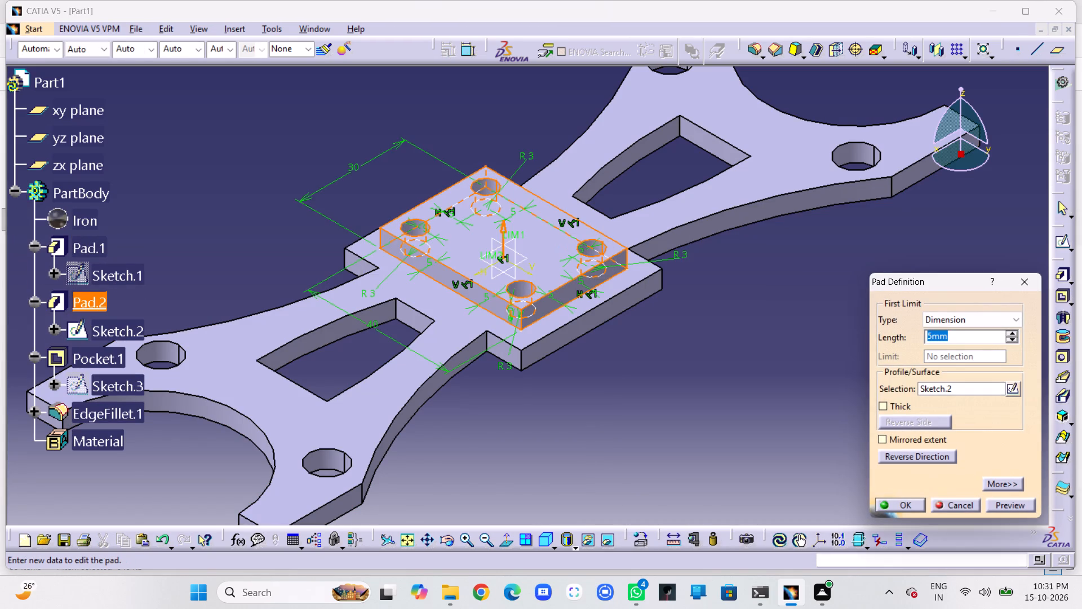
click(1019, 285)
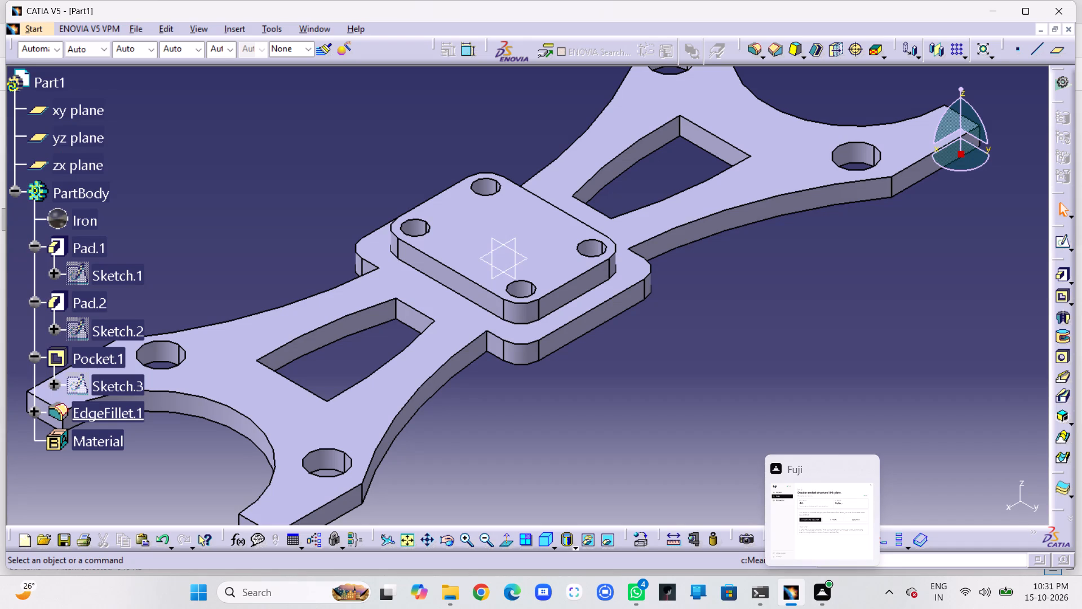
Show the whole part in the isometric view, centred in the workspace.
middle_drag(801, 331, 818, 408)
right_click(801, 331)
middle_drag(734, 393, 968, 347)
middle_drag(873, 416, 931, 279)
right_drag(873, 415, 931, 279)
click(549, 540)
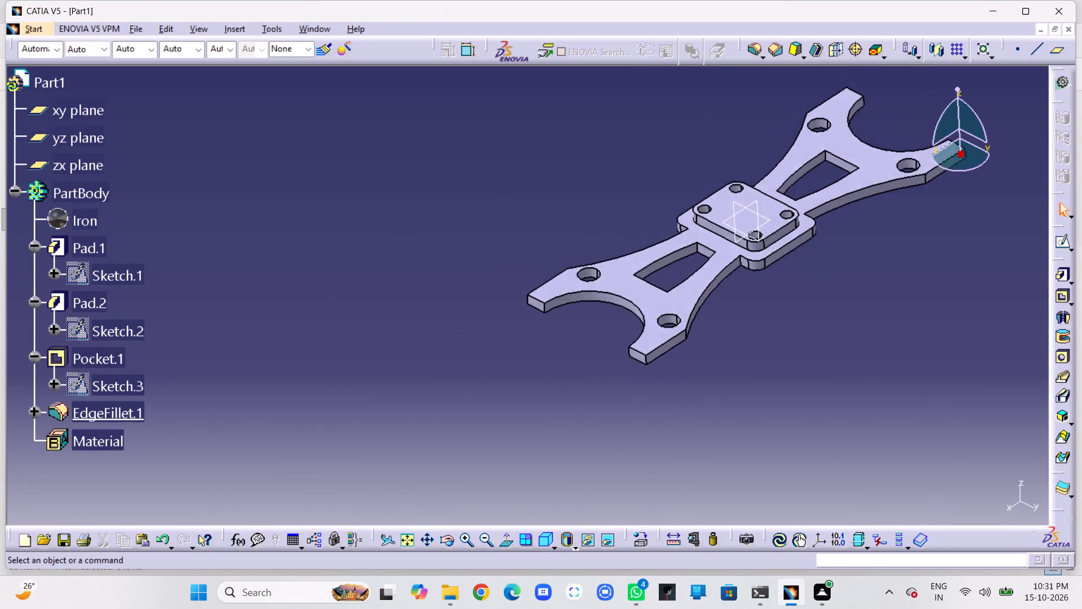
middle_drag(853, 350, 691, 399)
middle_click(691, 399)
scroll(599, 303, up, 1)
middle_drag(599, 303, 740, 369)
Save the part as a CATPart named "Double-Ended structural link plate" in the Catia v5 dwg fuji folder.
click(130, 30)
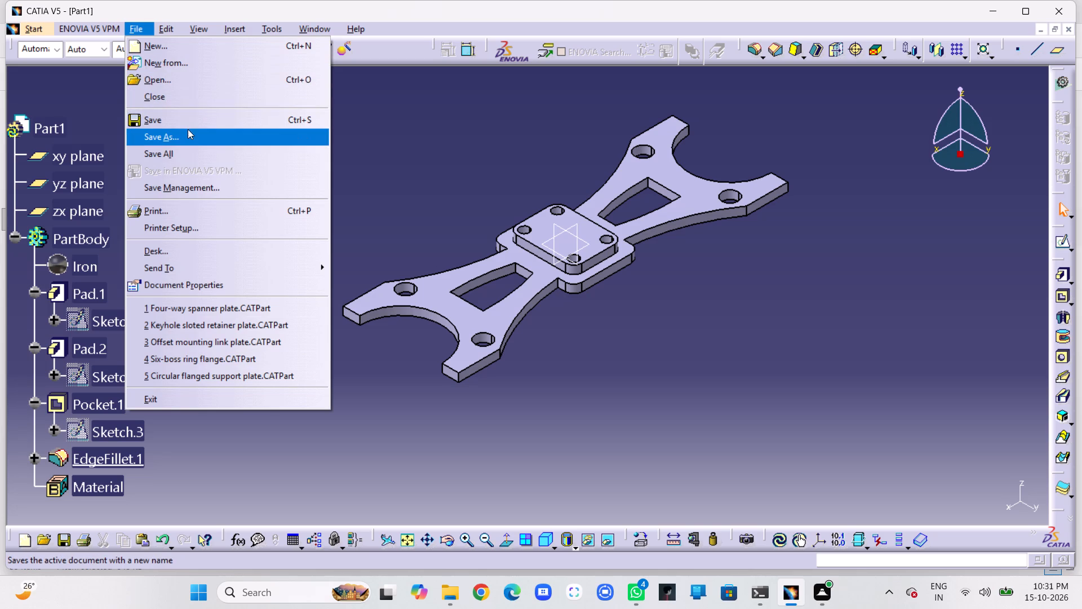
click(197, 141)
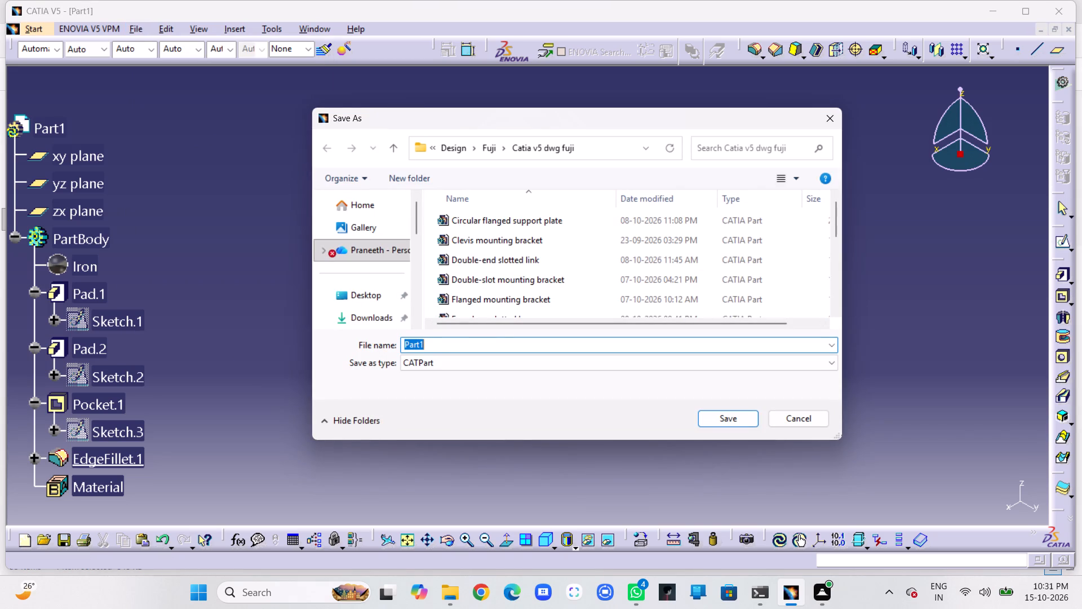
key(BackSpace)
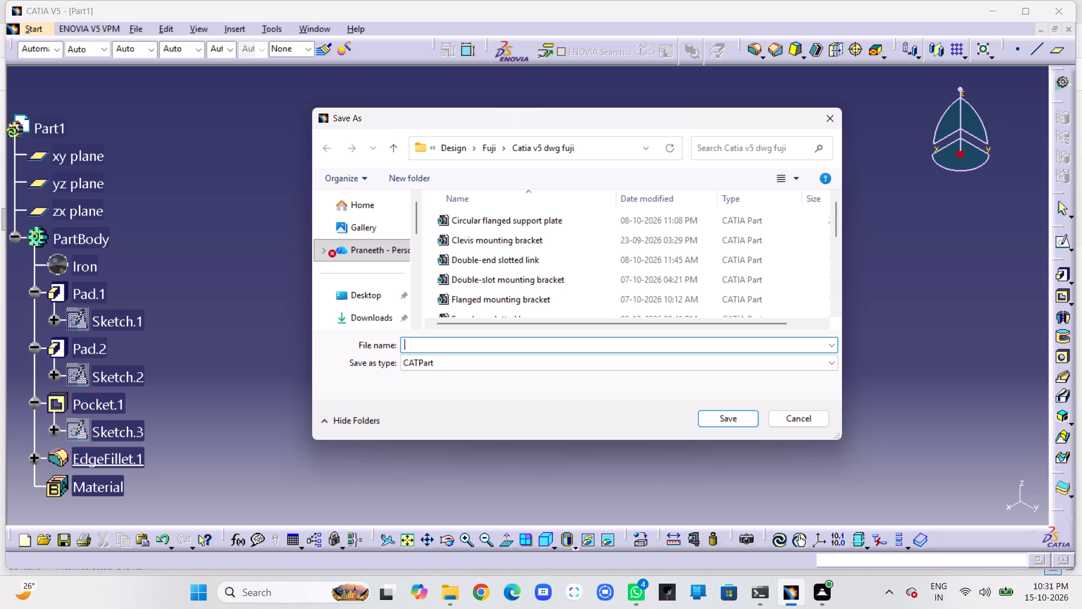
text(Double)
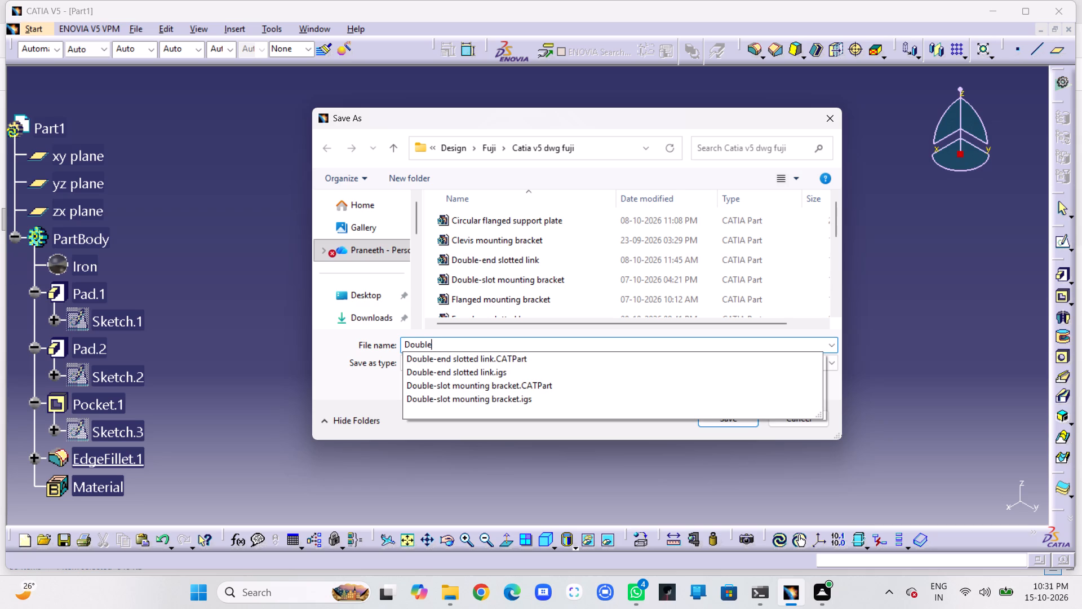
key(minus)
text(Ende)
text(ded)
key(space)
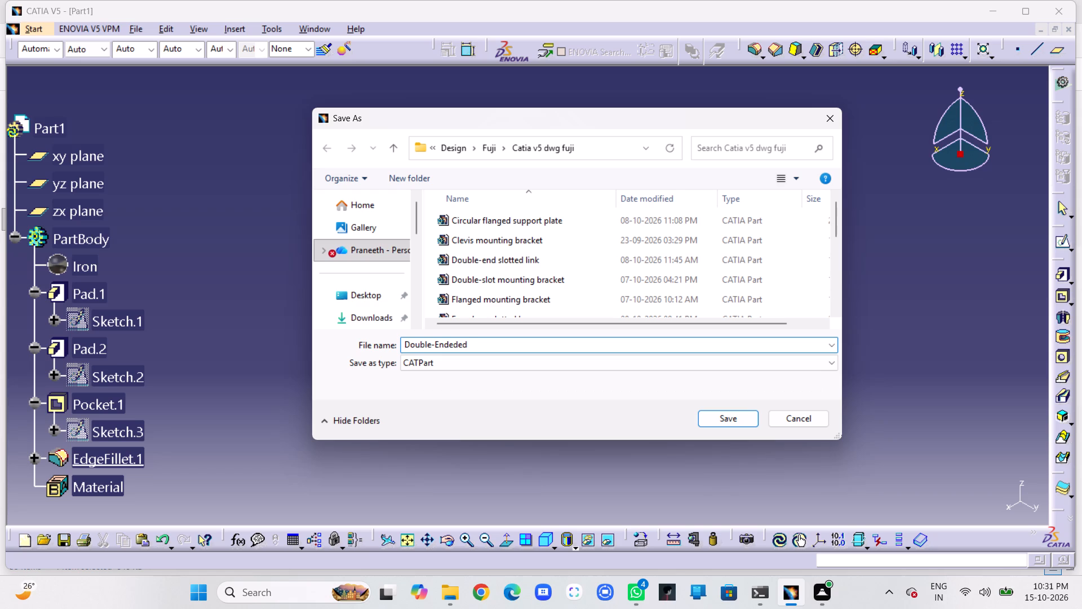
key(BackSpace)
key(BackSpace)
key(BackSpace)
key(space)
text(structura)
key(l)
key(space)
text(link)
key(space)
text(plate)
click(721, 421)
Save a copy of the part in igs format under the same name, Double-Ended structural link plate.
middle_drag(619, 359, 609, 366)
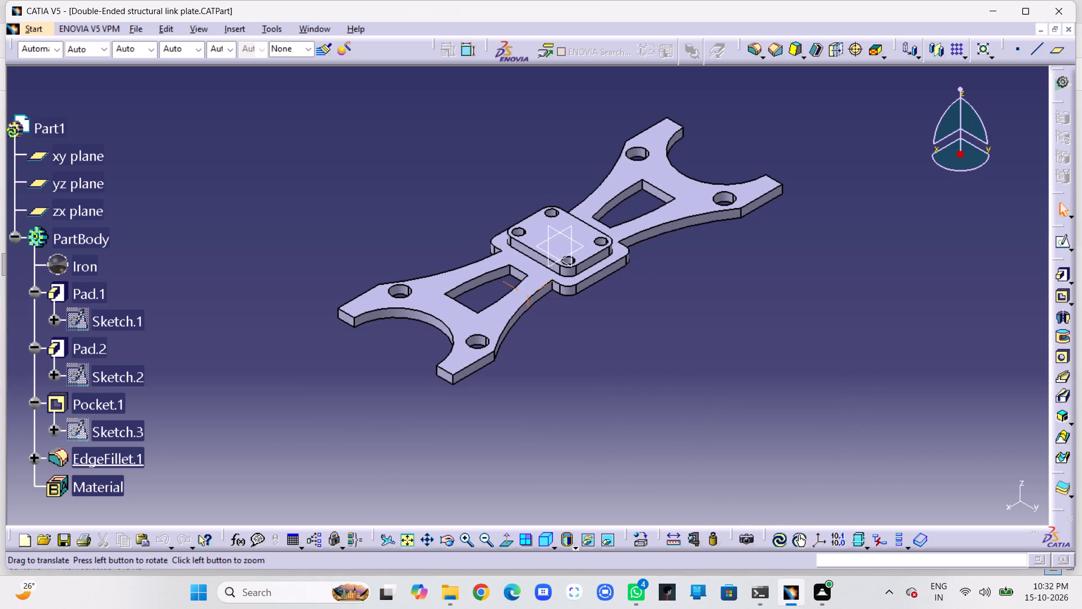
middle_drag(609, 366, 602, 383)
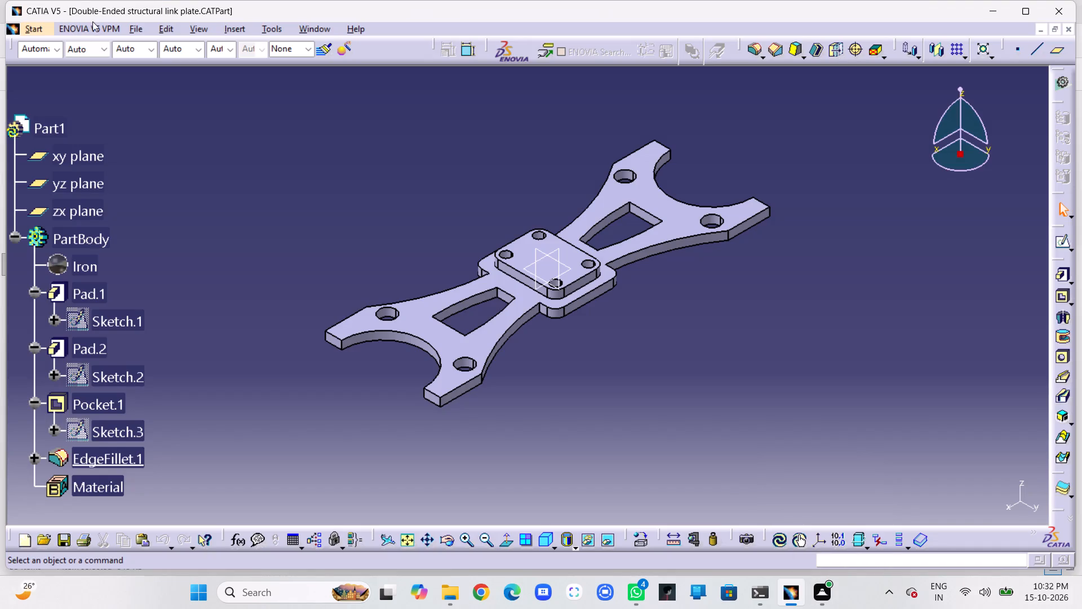
click(131, 25)
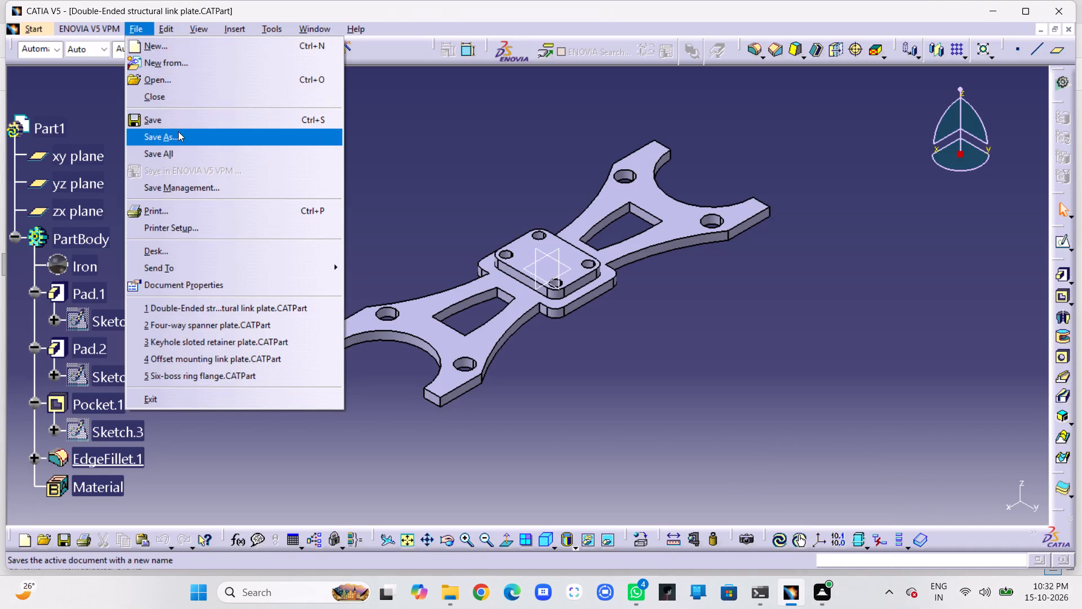
click(178, 133)
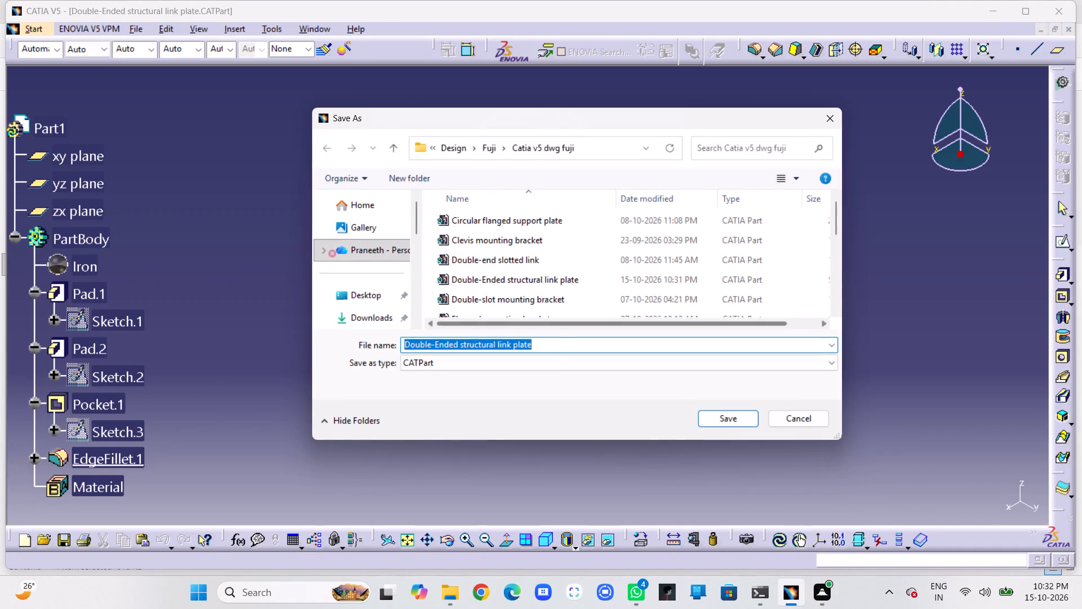
click(552, 364)
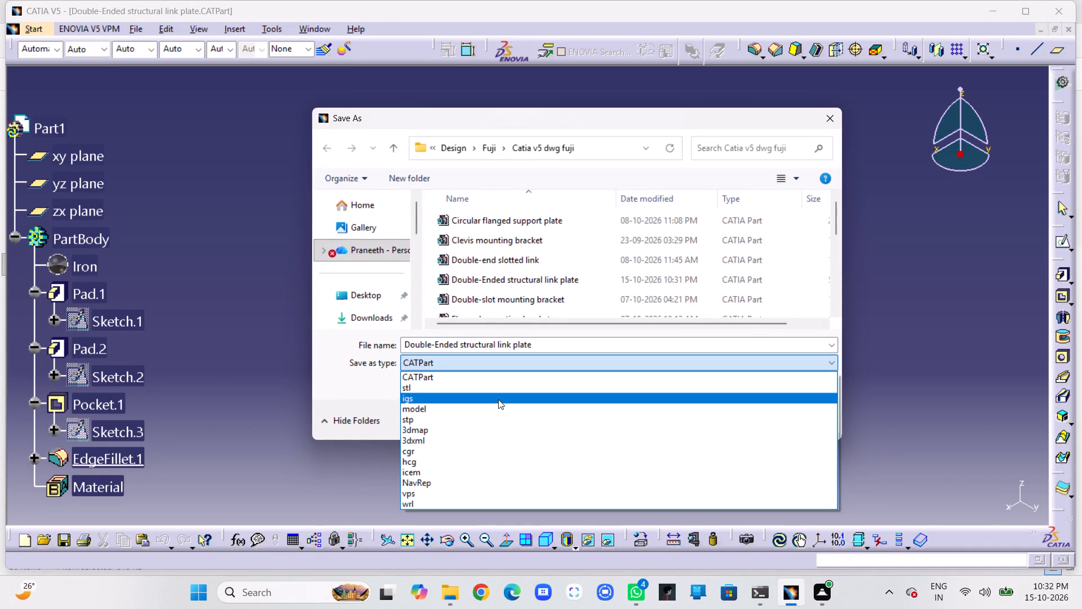
click(498, 399)
click(737, 414)
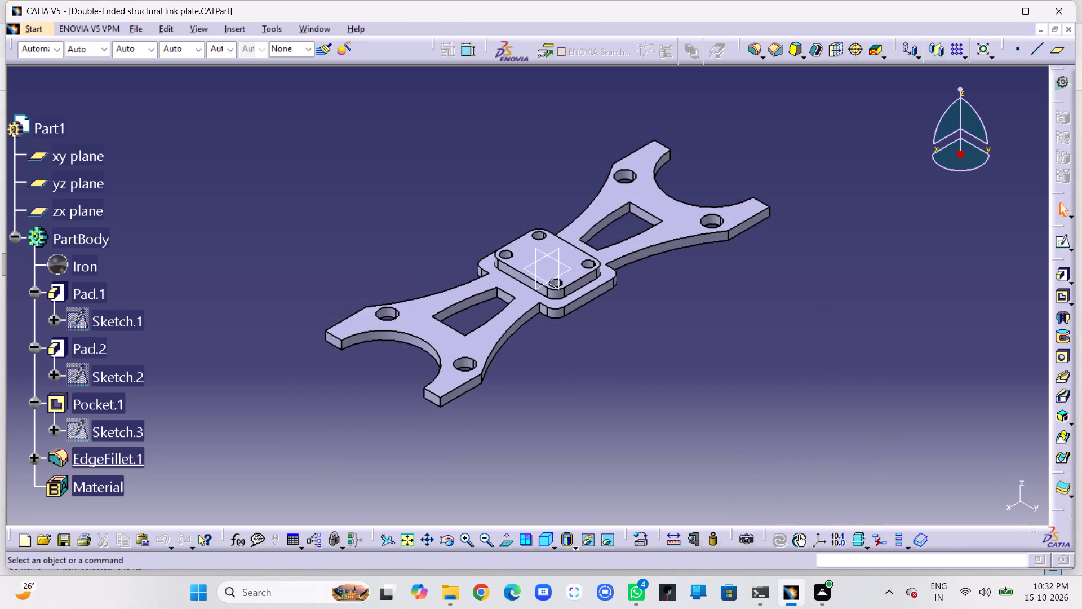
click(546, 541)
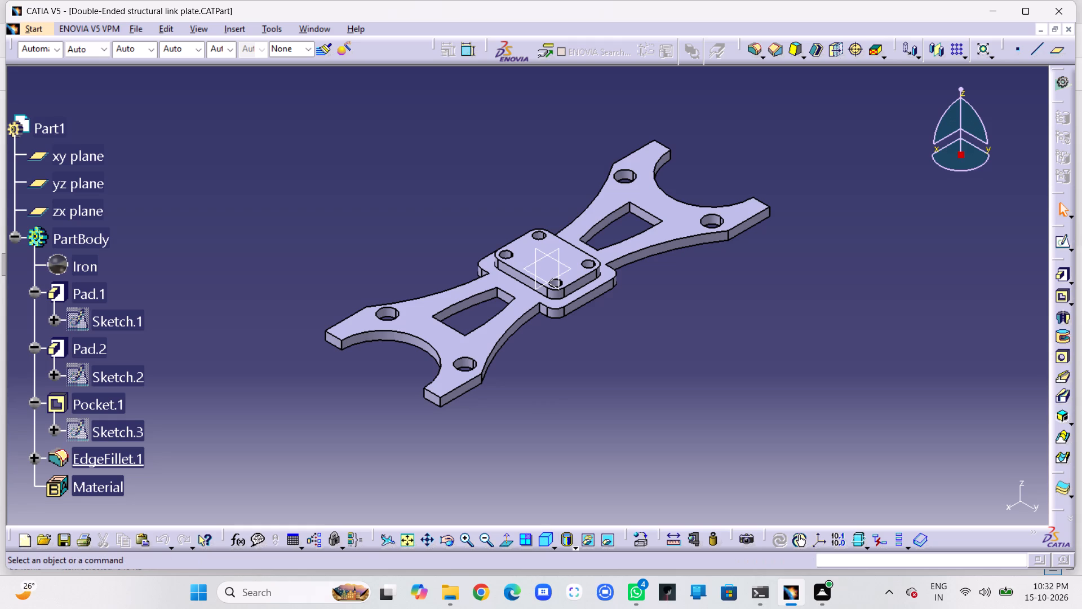